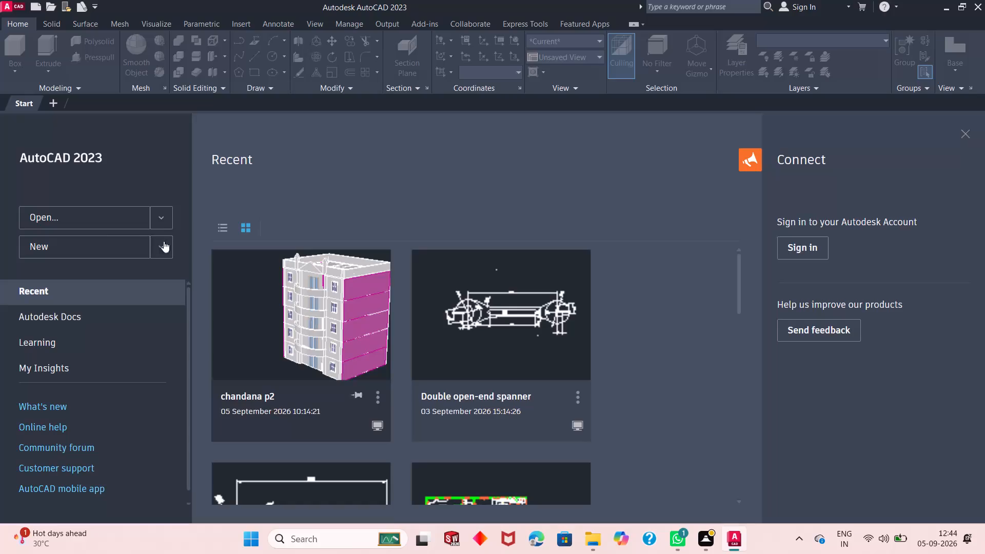
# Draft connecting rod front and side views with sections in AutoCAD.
# Create a new blank drawing.
pyautogui.click(65, 248)
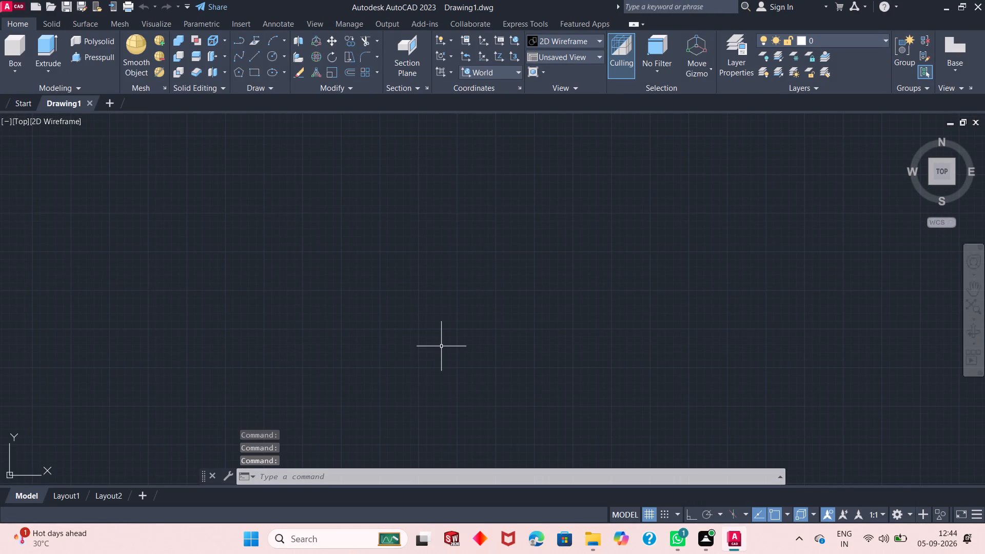
# Turn on log file recording with the LOGFILEON command.
pyautogui.click(299, 478)
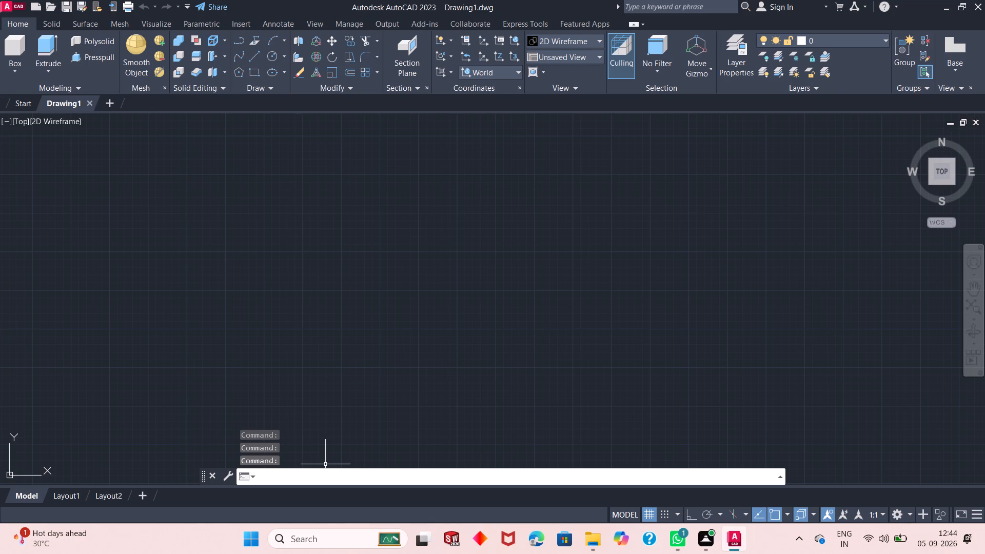
pyautogui.write('log')
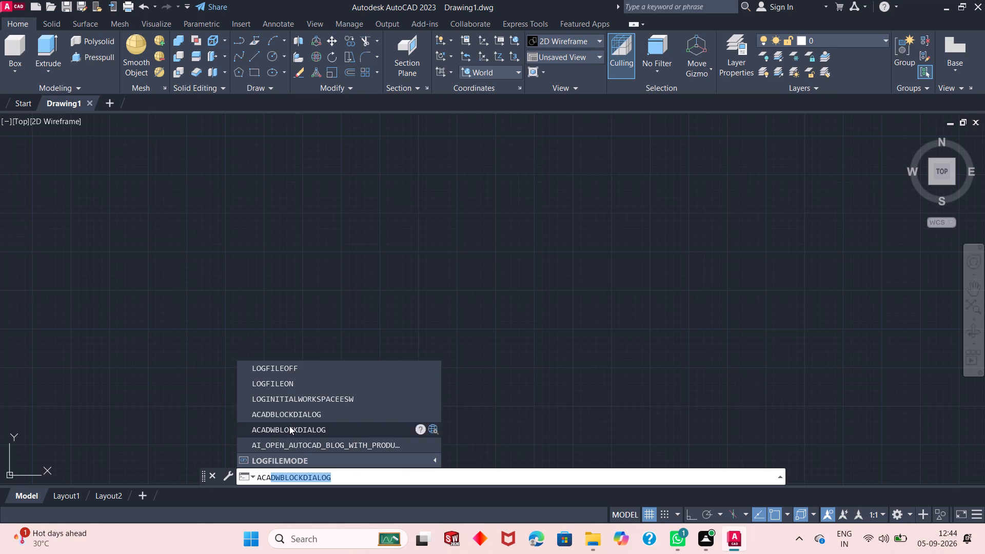
pyautogui.click(306, 382)
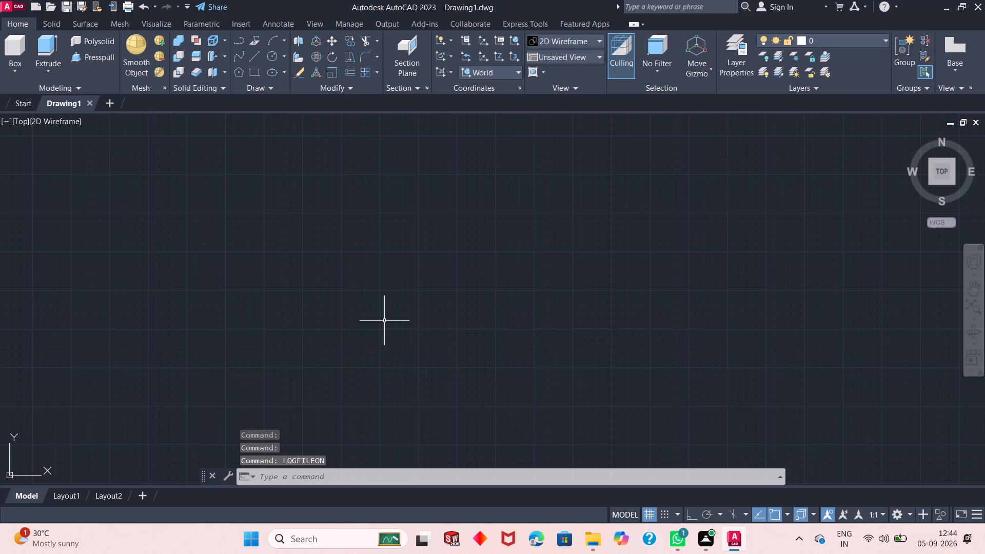
# Set the model space limits from 0,0 for the lower corner to 100,100 for the upper corner.
pyautogui.write('lim')
pyautogui.press('Return')
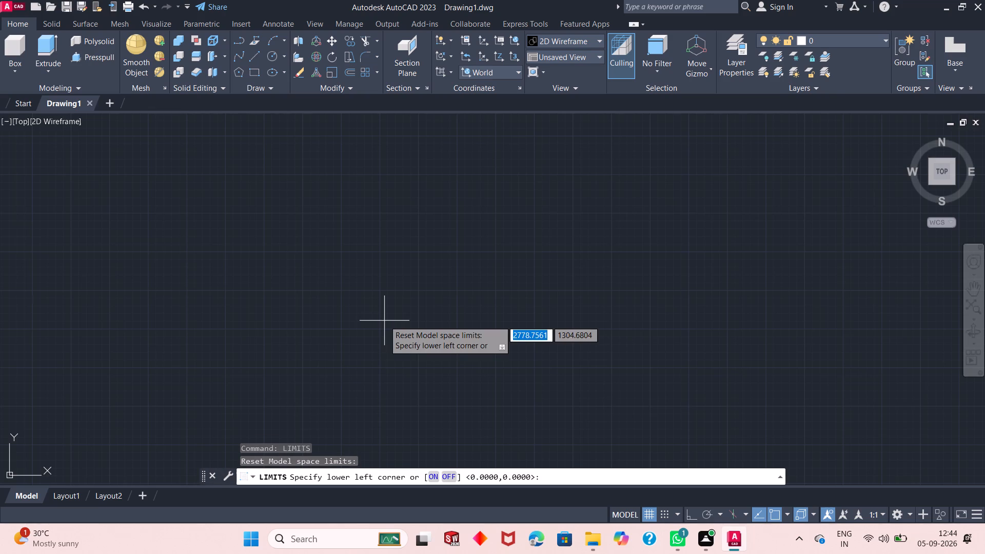
pyautogui.write('0,')
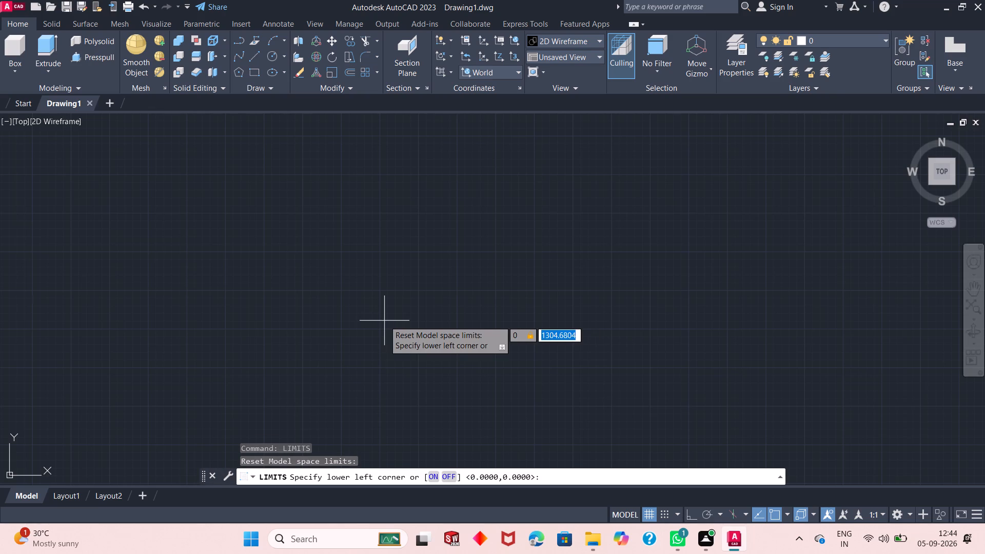
pyautogui.press('0')
pyautogui.press('Return')
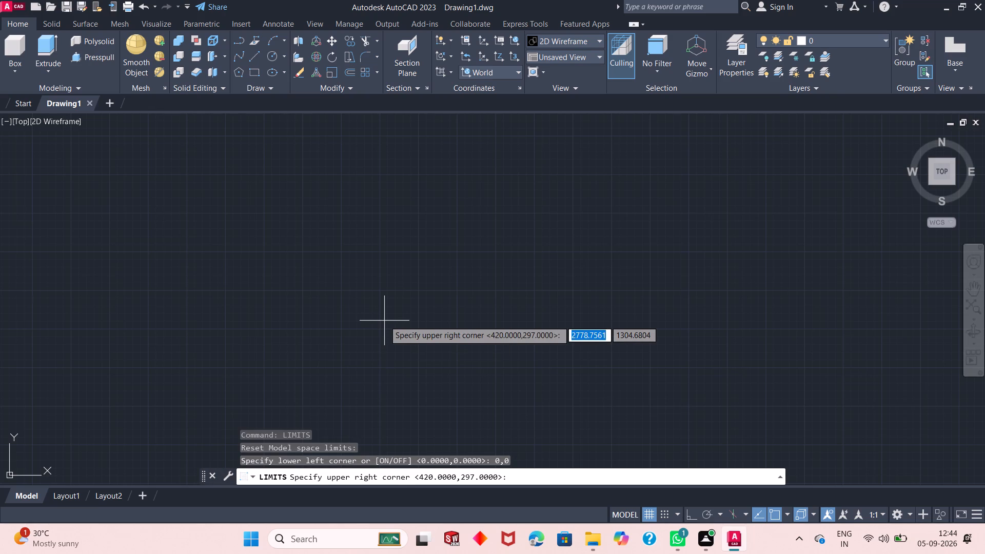
pyautogui.write('100,100')
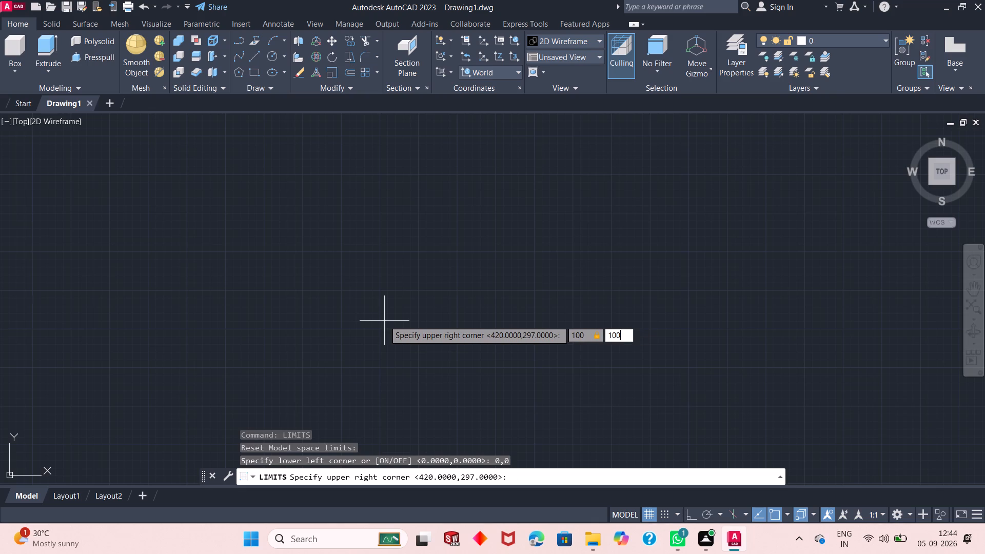
pyautogui.press('Return')
# Switch the workspace to Drafting & Annotation.
pyautogui.scroll(-1, 524, 290)
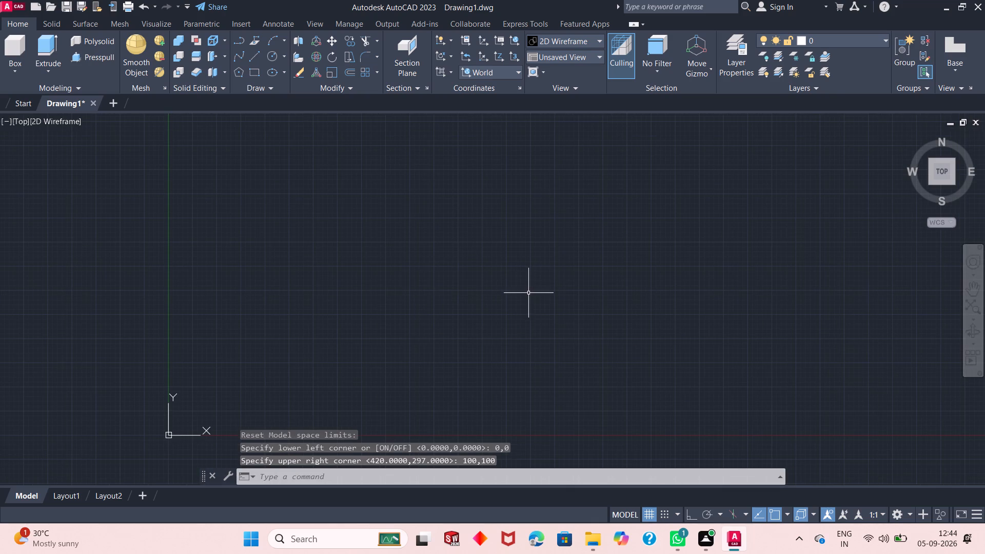
pyautogui.scroll(1, 518, 251)
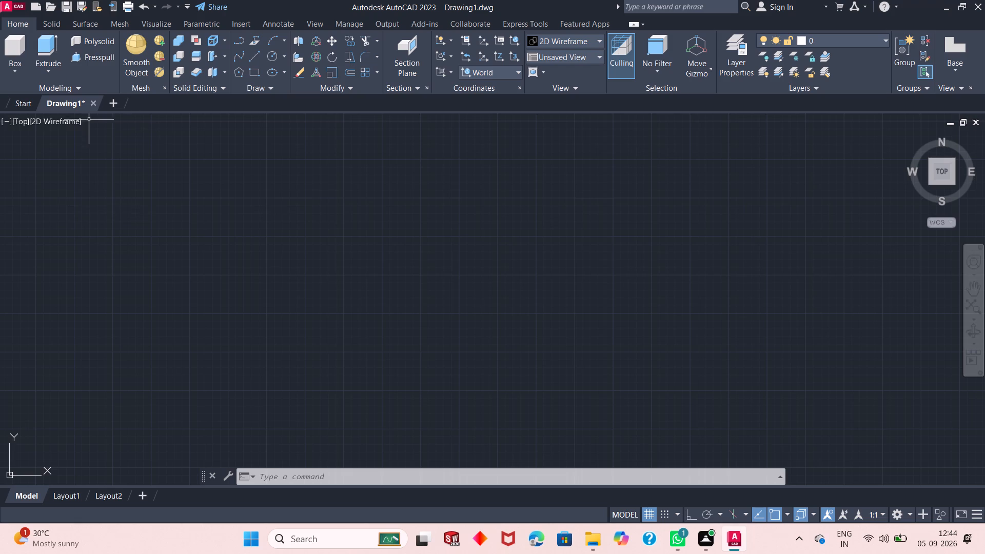
pyautogui.click(911, 512)
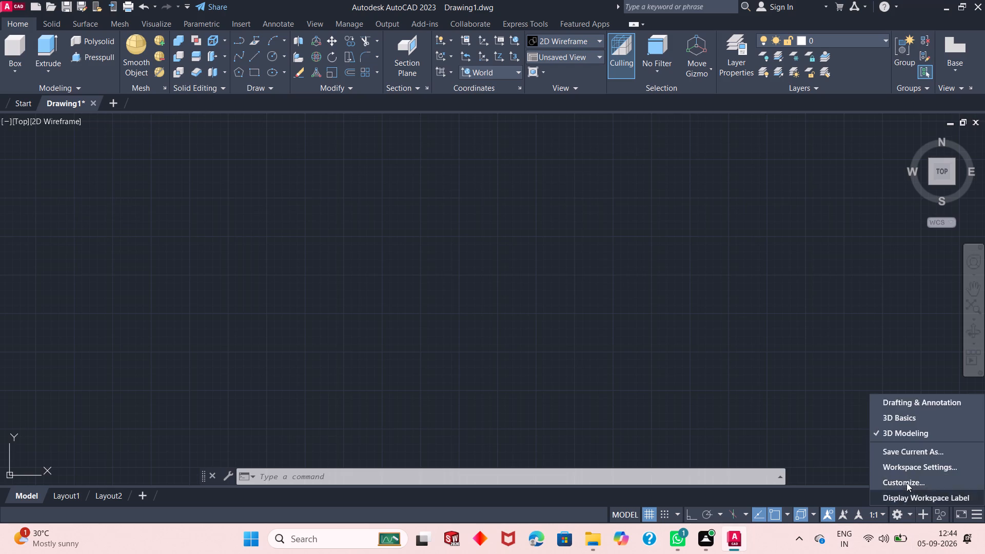
pyautogui.click(905, 402)
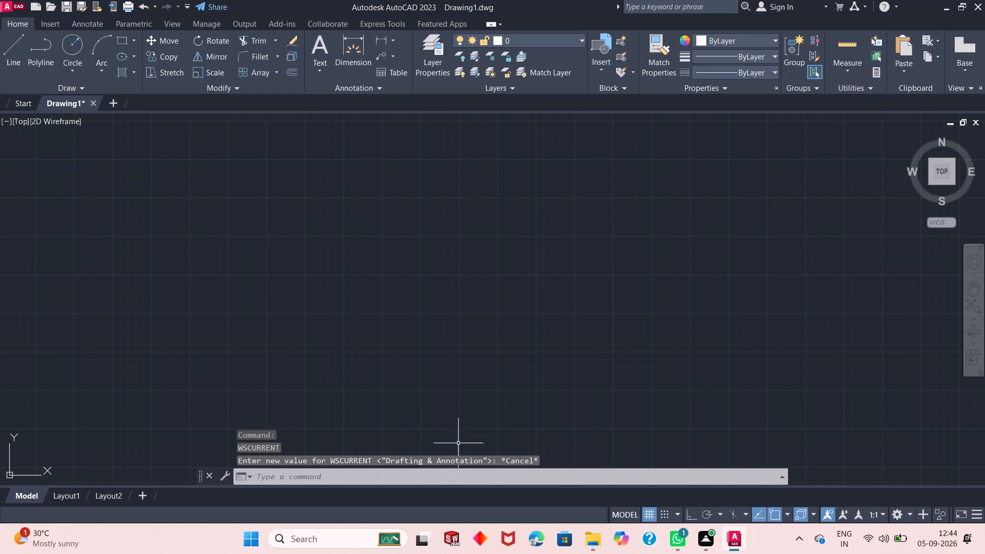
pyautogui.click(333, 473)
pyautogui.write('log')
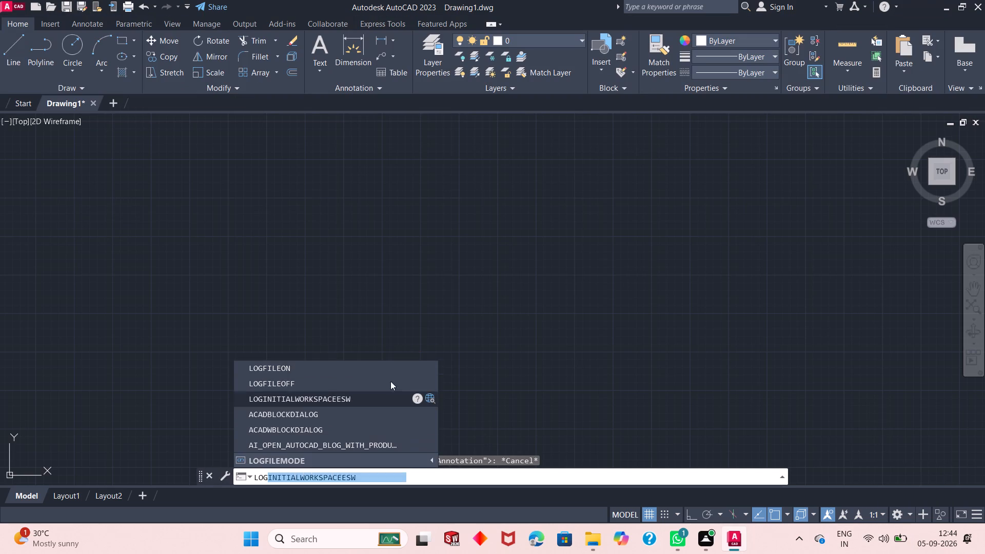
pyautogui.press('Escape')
# Draw an 18 by 18 square with the Rectangle command in the empty model space.
pyautogui.scroll(-2, 499, 327)
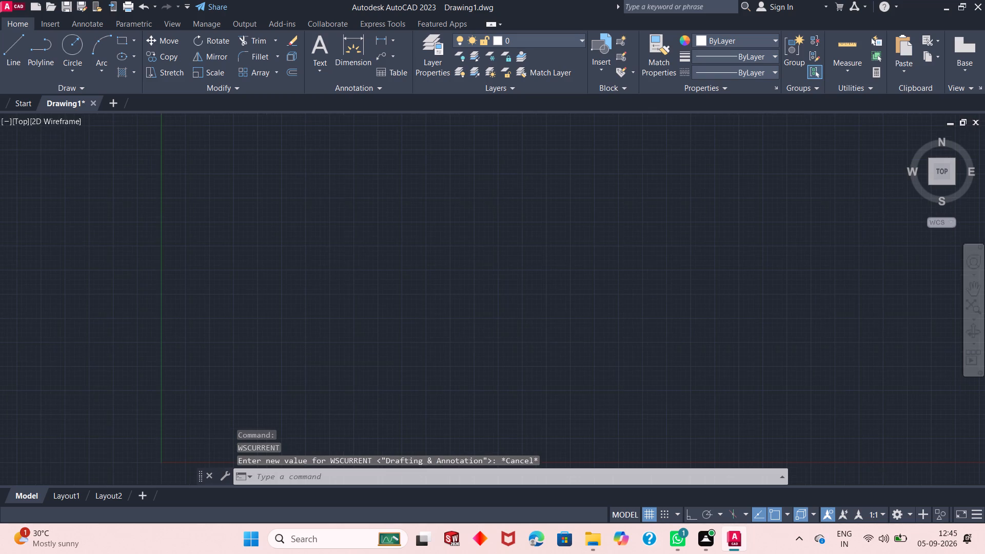
pyautogui.scroll(1, 342, 367)
pyautogui.moveTo(693, 275); pyautogui.dragTo(566, 295, button='middle')
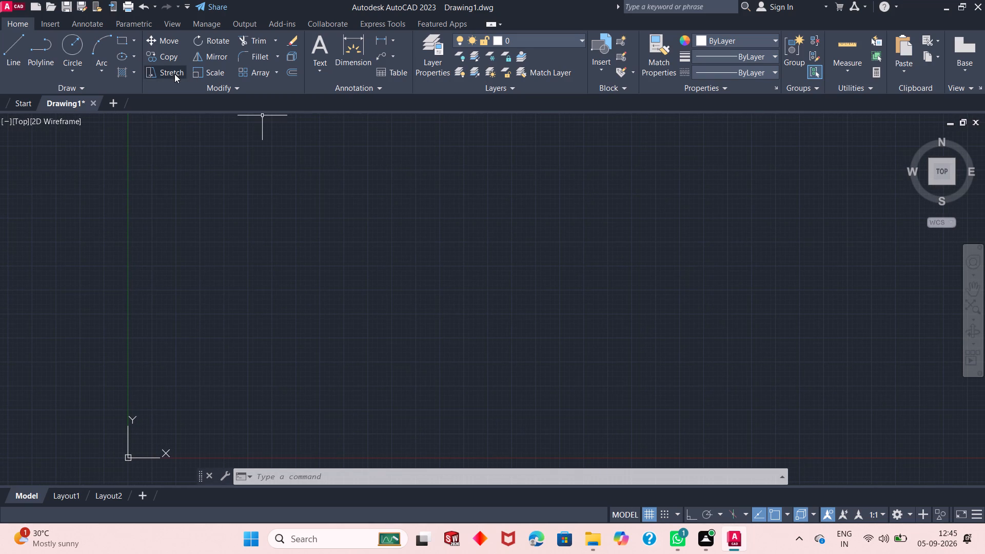
pyautogui.click(125, 39)
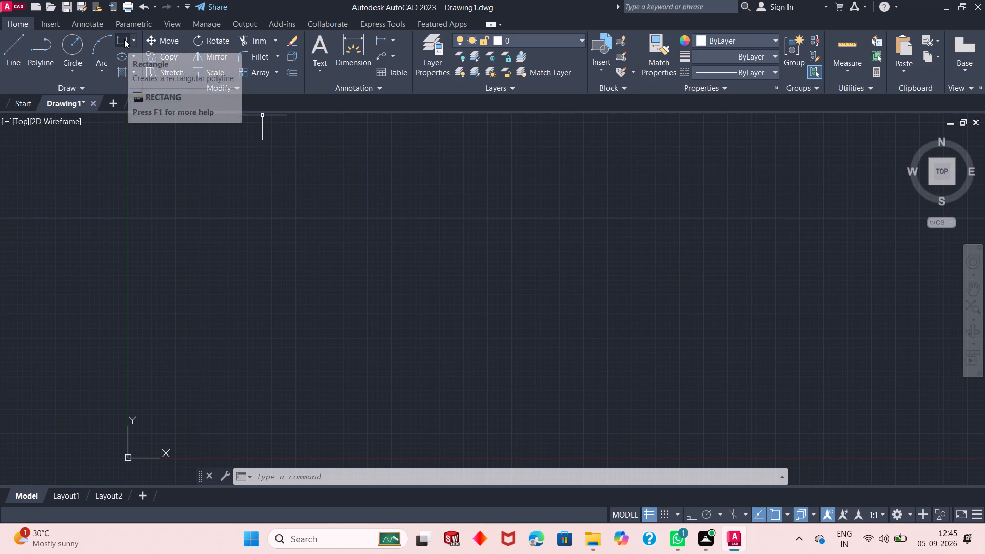
pyautogui.click(430, 175)
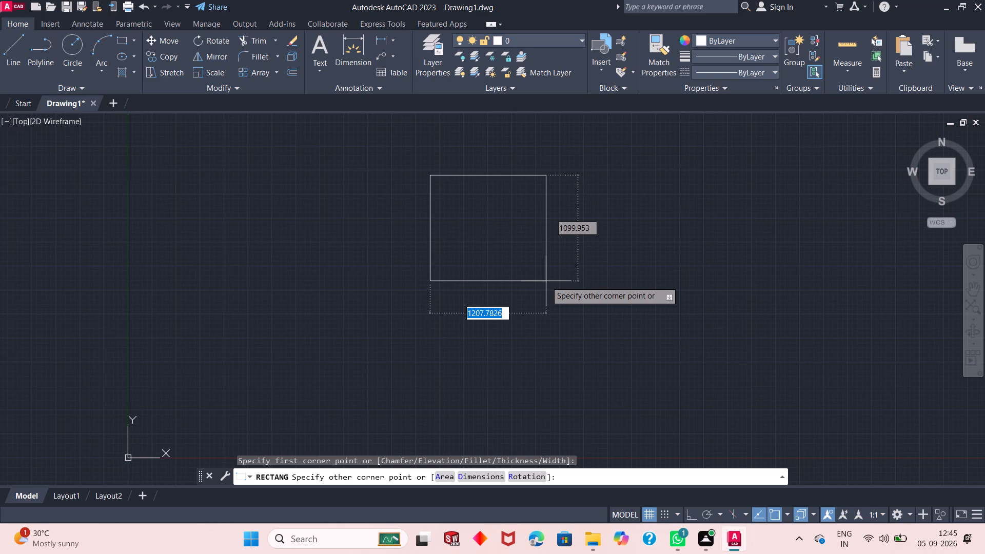
pyautogui.write('18')
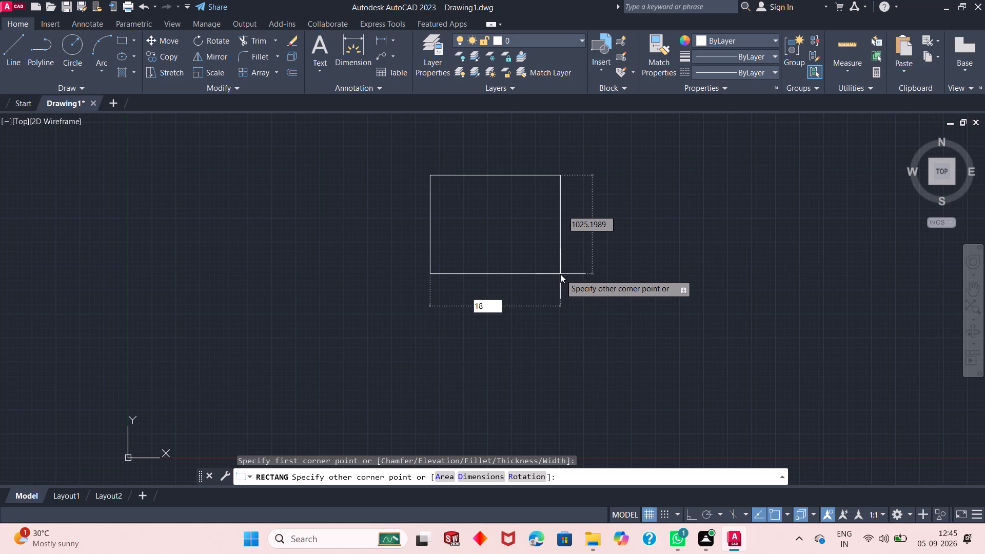
pyautogui.press('Tab')
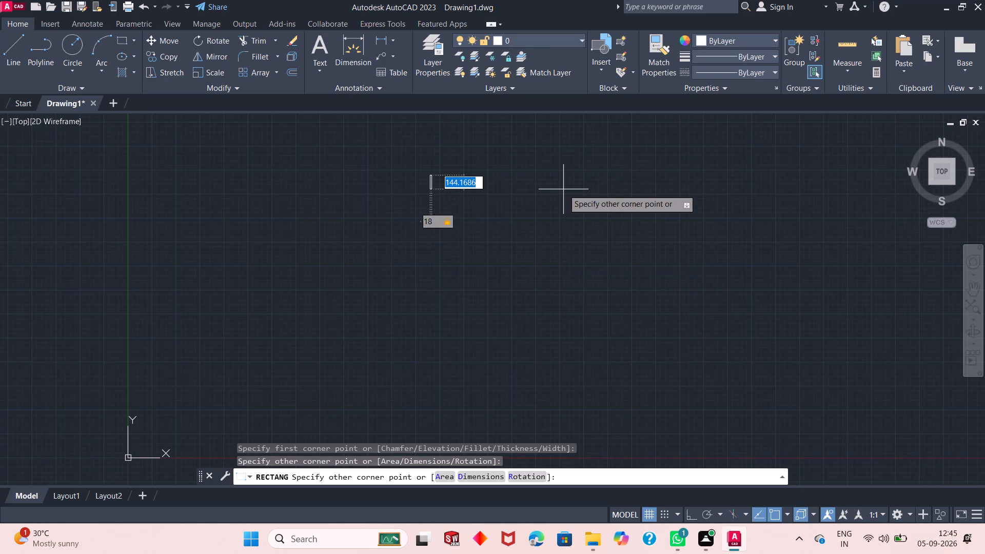
pyautogui.press('1')
pyautogui.press('8')
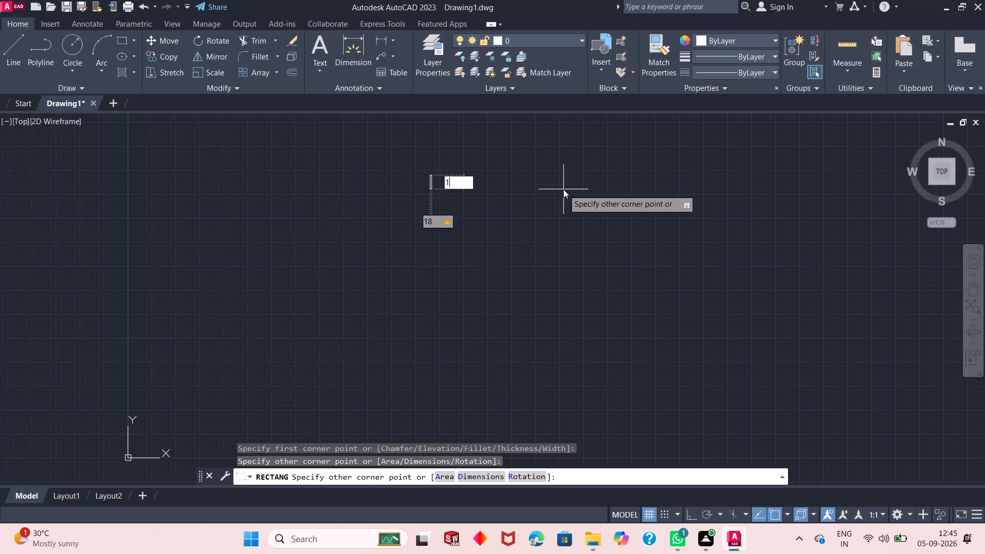
pyautogui.press('Return')
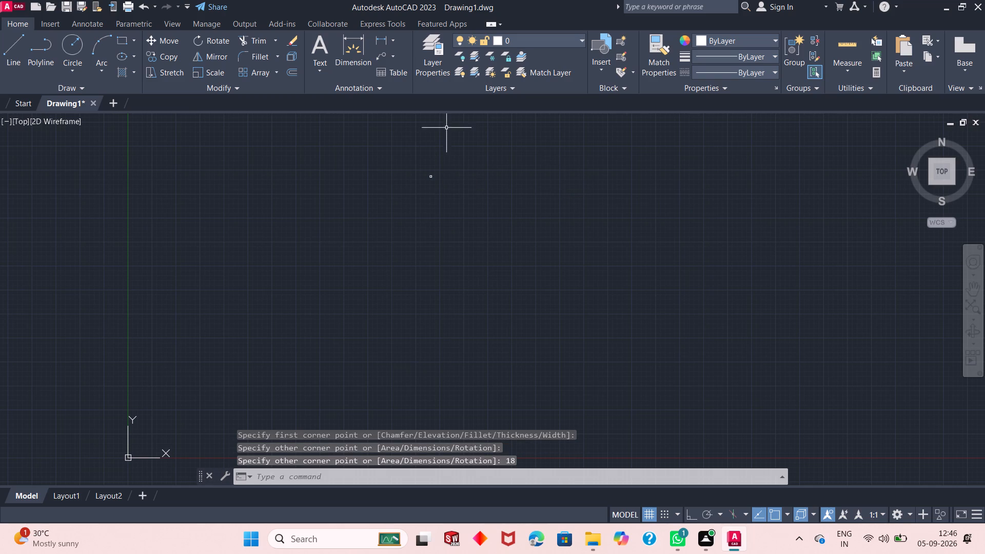
# With ortho on, draw lines of 3, 18 and 3 units to form a strip above the square's upper edge.
pyautogui.scroll(3, 429, 164)
pyautogui.scroll(2, 434, 247)
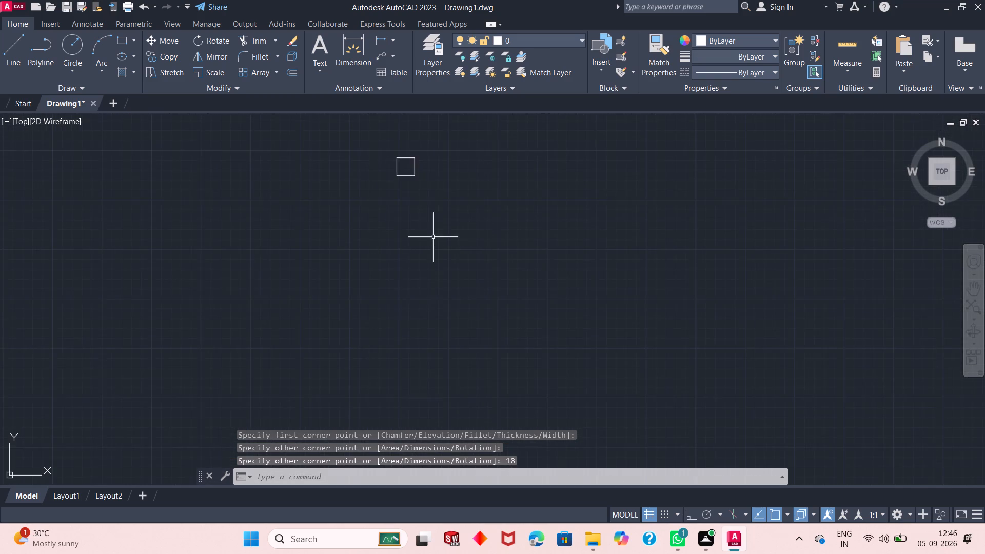
pyautogui.scroll(1, 373, 123)
pyautogui.scroll(1, 397, 159)
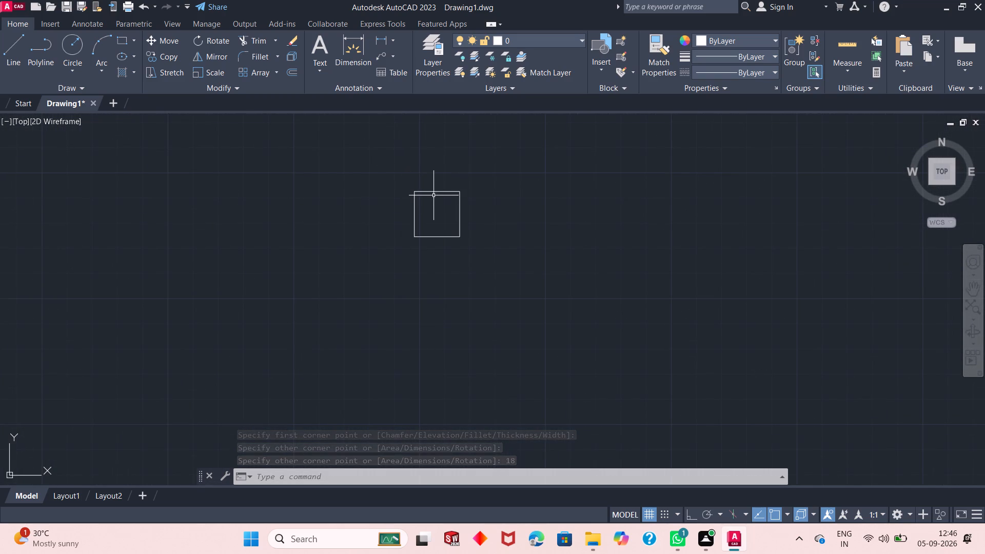
pyautogui.scroll(1, 434, 195)
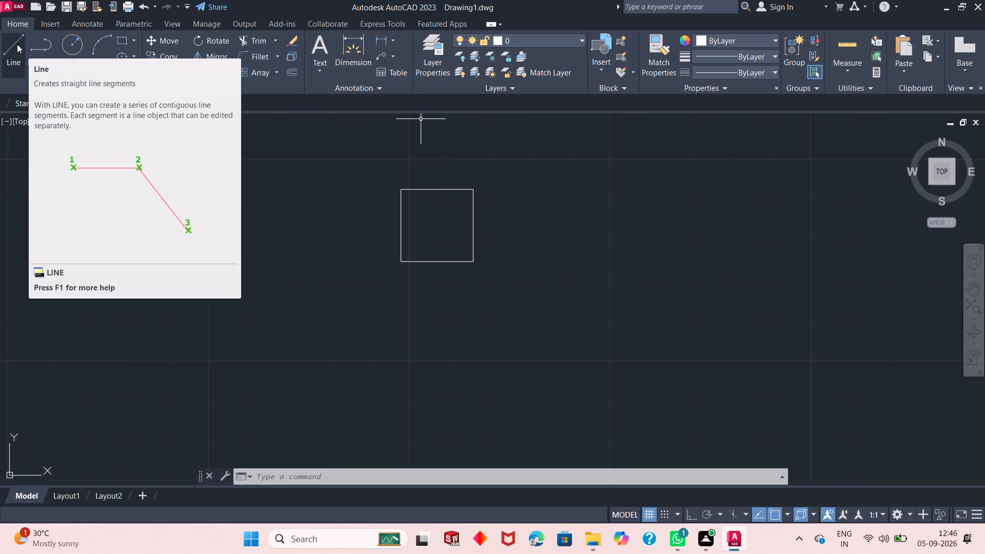
pyautogui.click(17, 44)
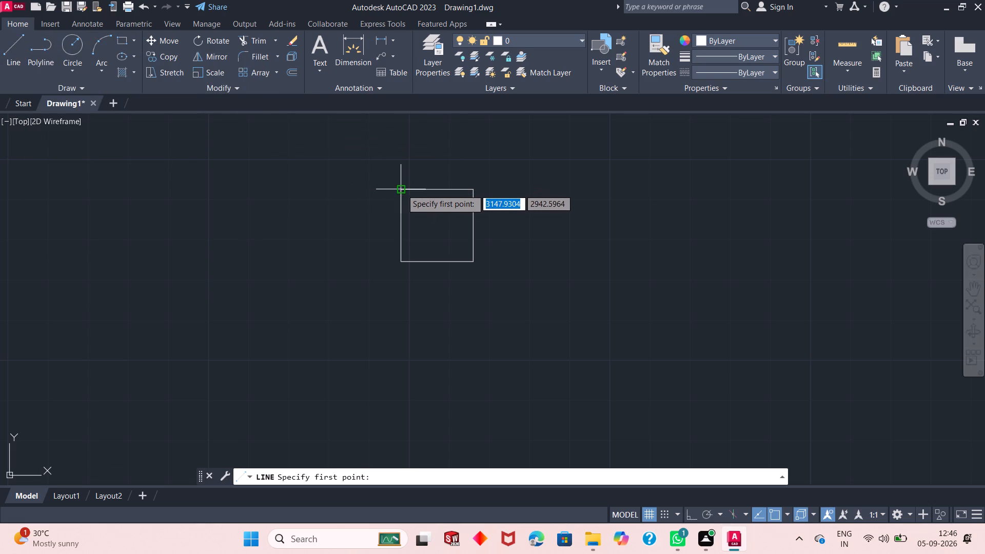
pyautogui.click(403, 190)
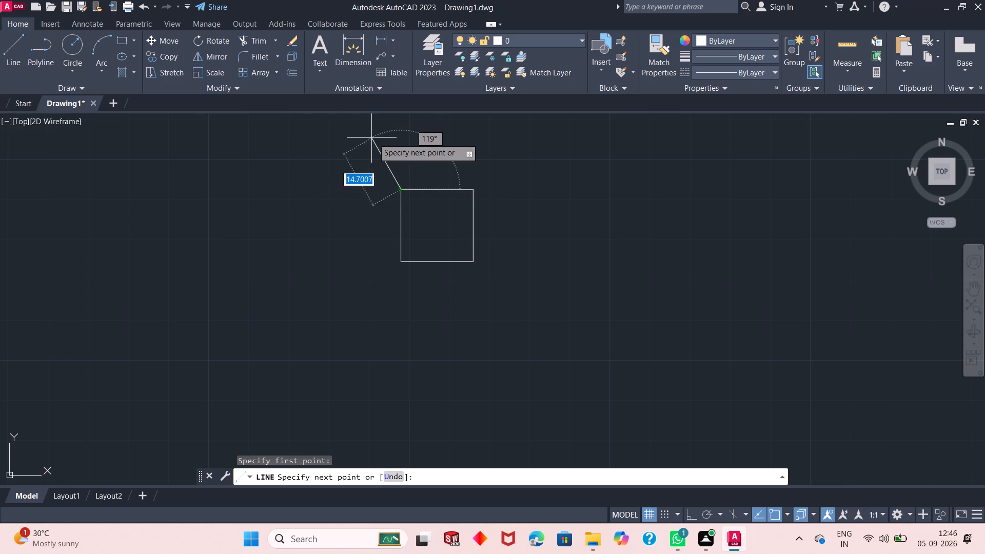
pyautogui.press('F8')
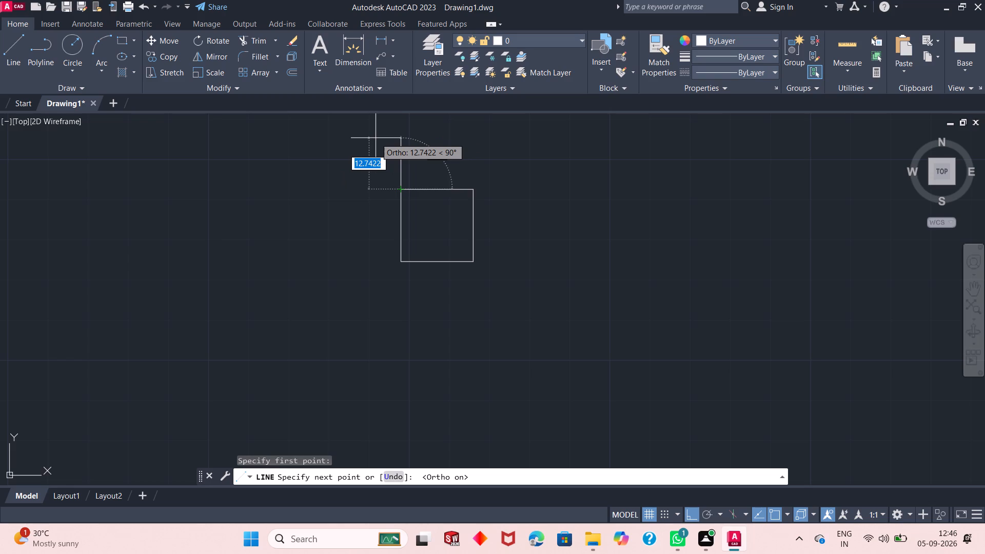
pyautogui.press('3')
pyautogui.press('Return')
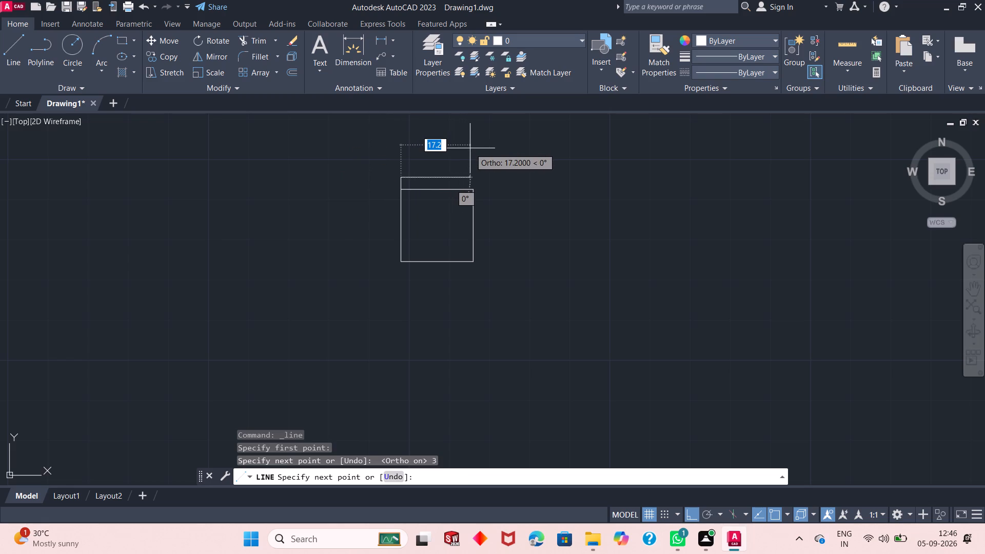
pyautogui.write('18')
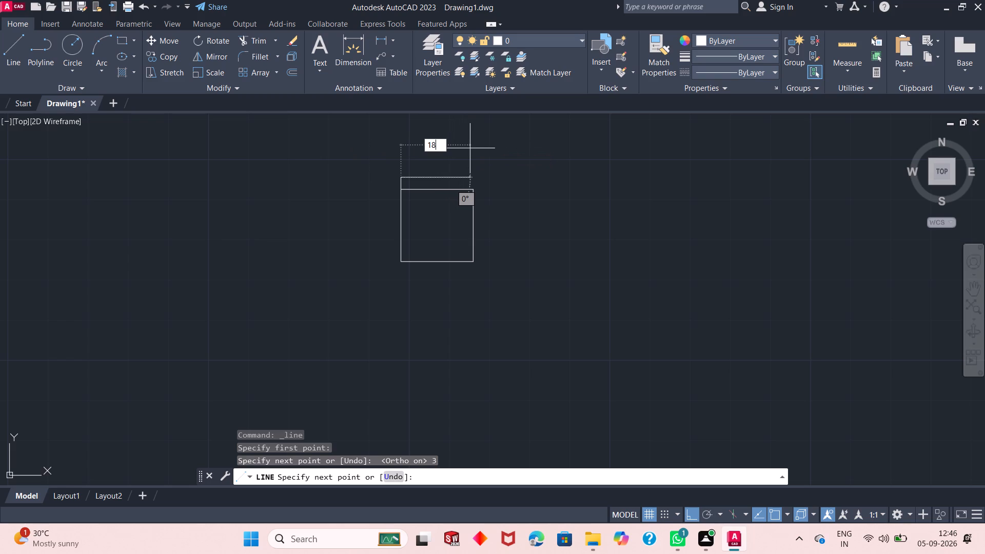
pyautogui.press('Return')
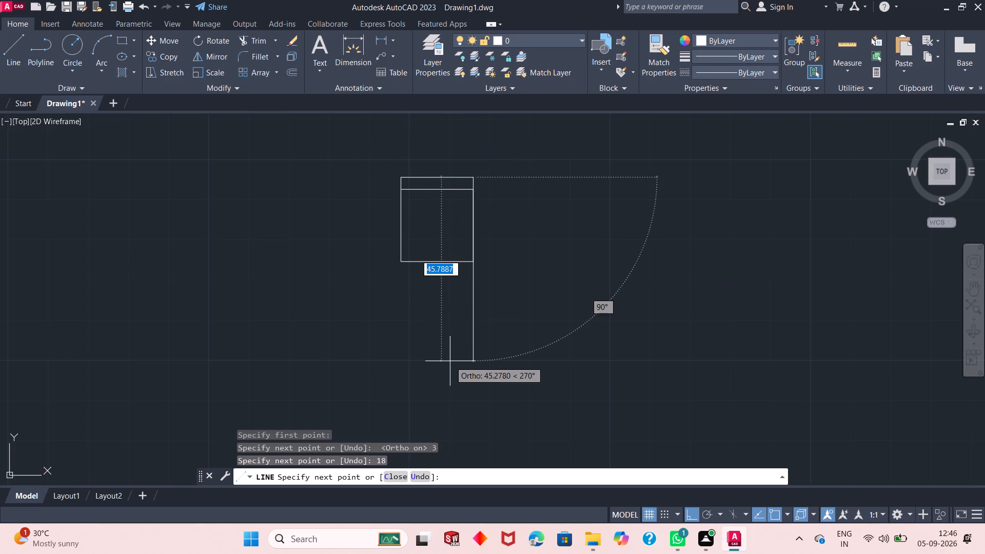
pyautogui.press('3')
pyautogui.press('Return')
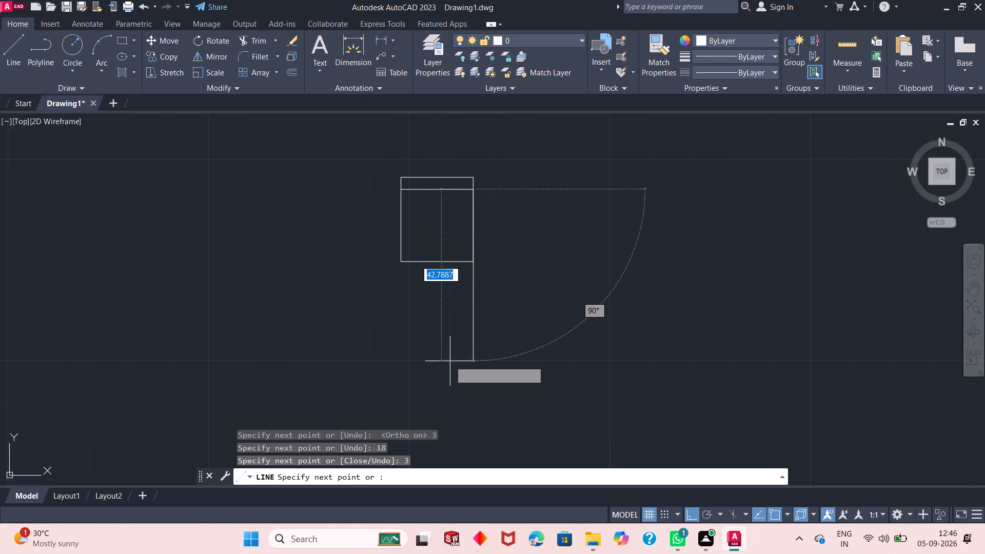
pyautogui.press('Return')
# Draw lines of 3, 18 and 3 units from the square's lower-right corner to form a strip below it.
pyautogui.press('Return')
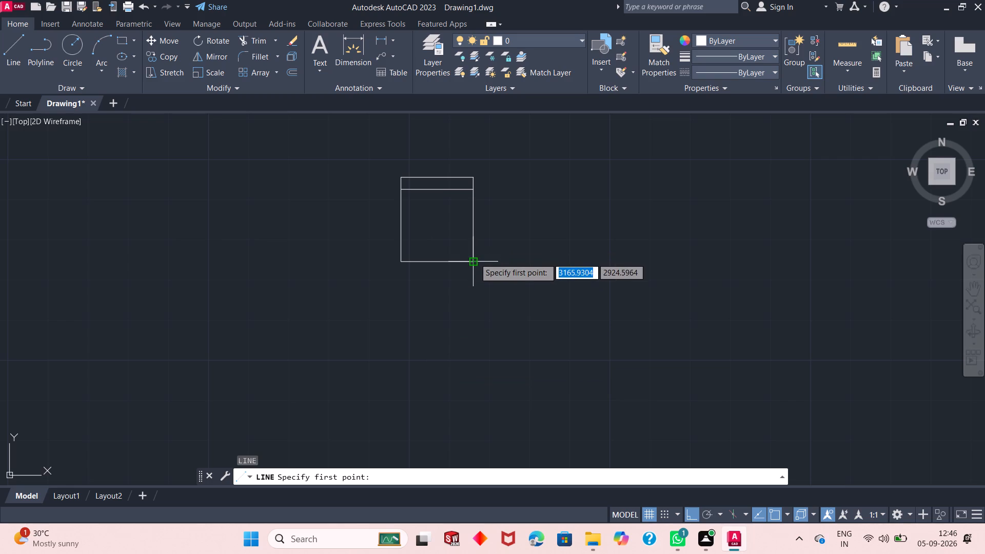
pyautogui.click(475, 259)
pyautogui.press('3')
pyautogui.press('Return')
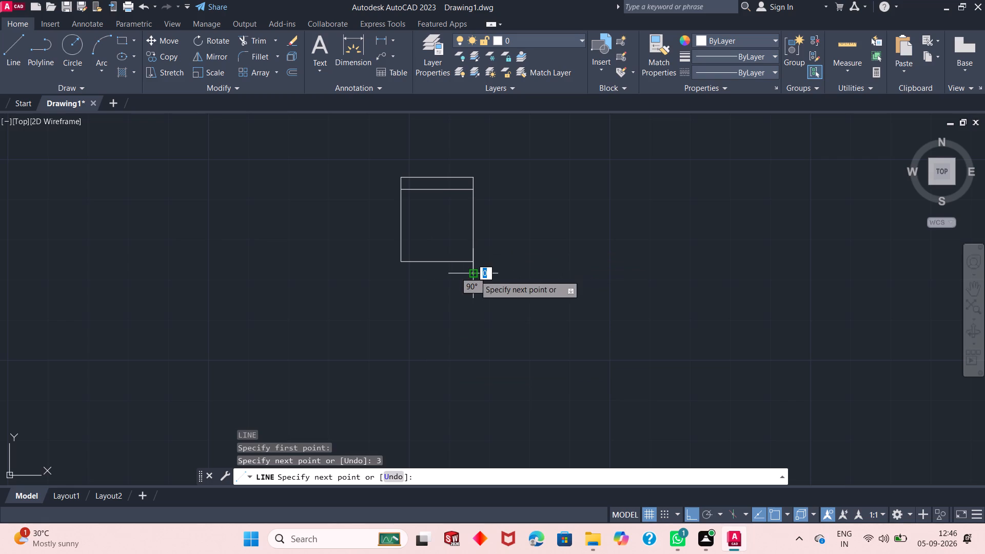
pyautogui.write('18')
pyautogui.press('Return')
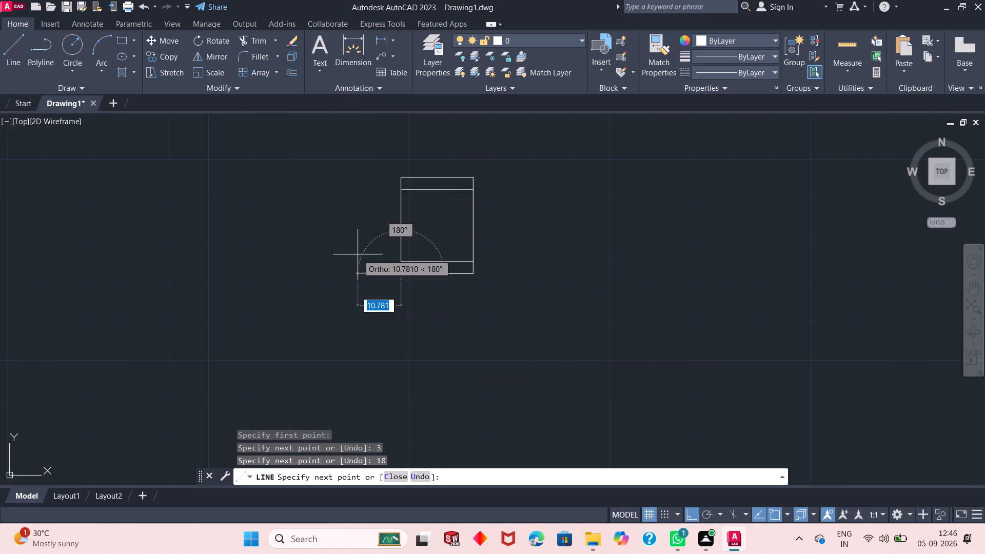
pyautogui.press('3')
pyautogui.press('Return')
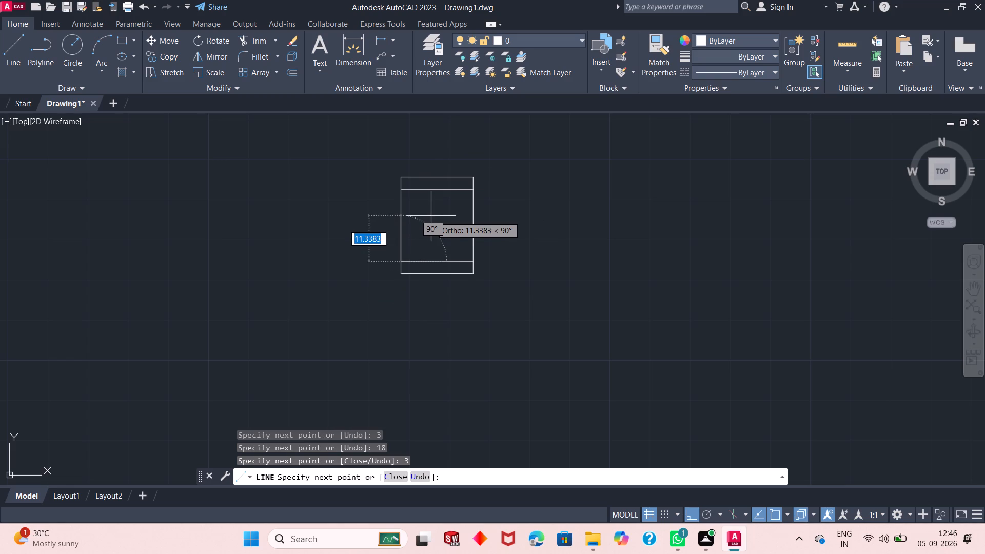
# Finish the strip lines and add a new layer to the drawing with its default name.
pyautogui.press('Escape')
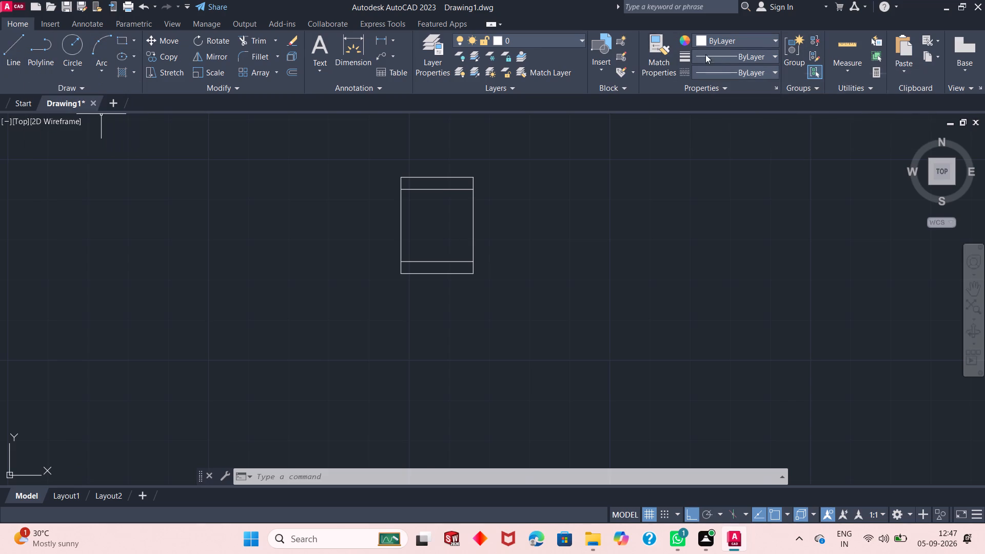
pyautogui.click(439, 53)
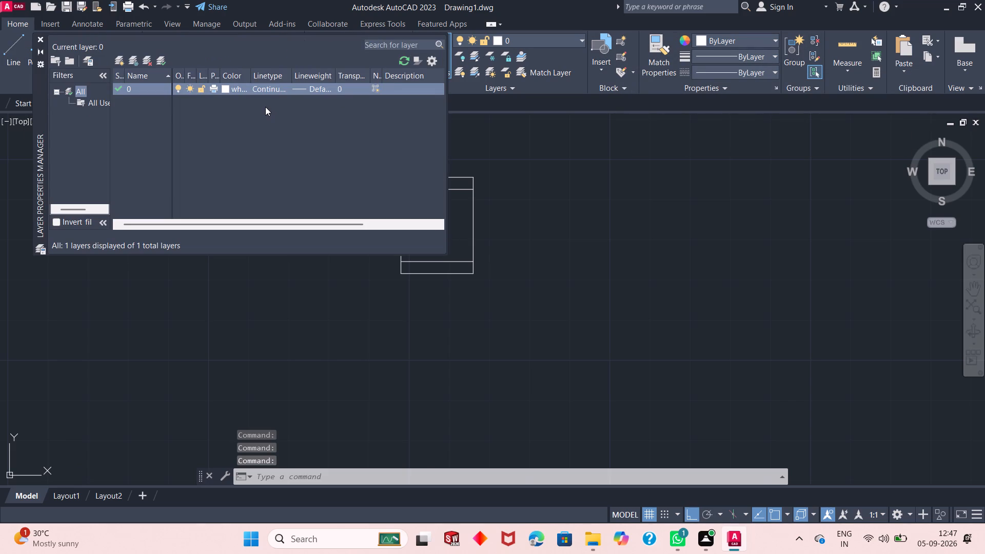
pyautogui.click(124, 62)
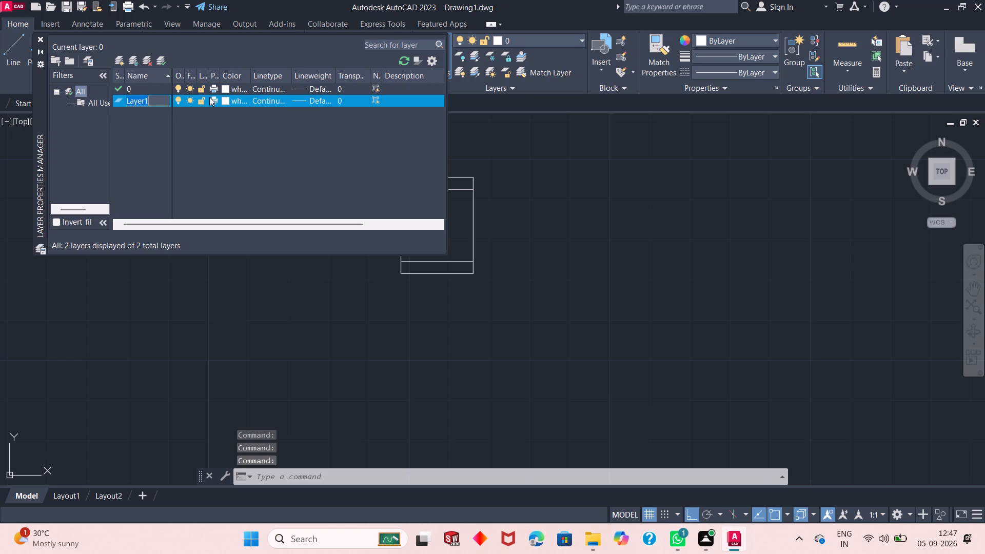
# Load the CENTER linetype from acadiso.lin and assign it to the new layer.
pyautogui.click(280, 104)
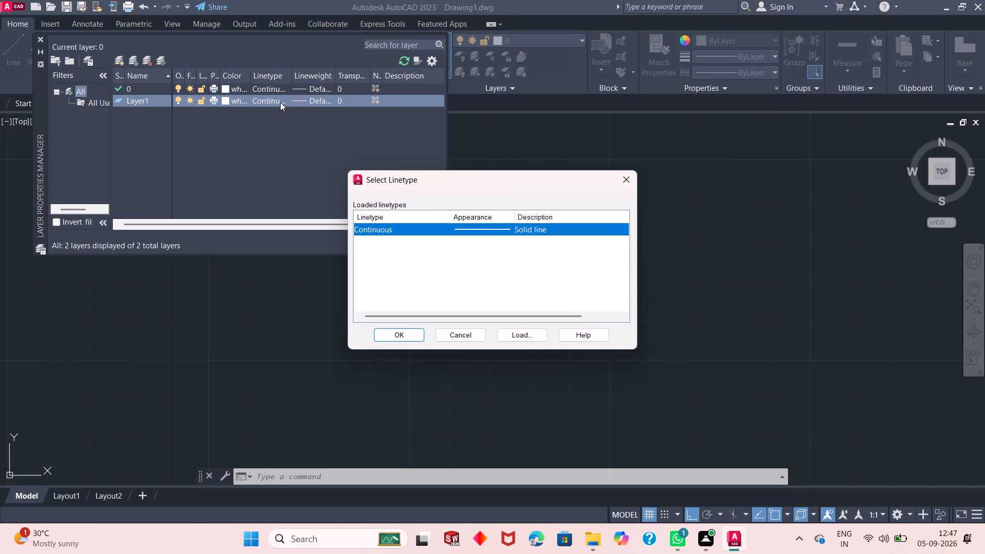
pyautogui.click(519, 331)
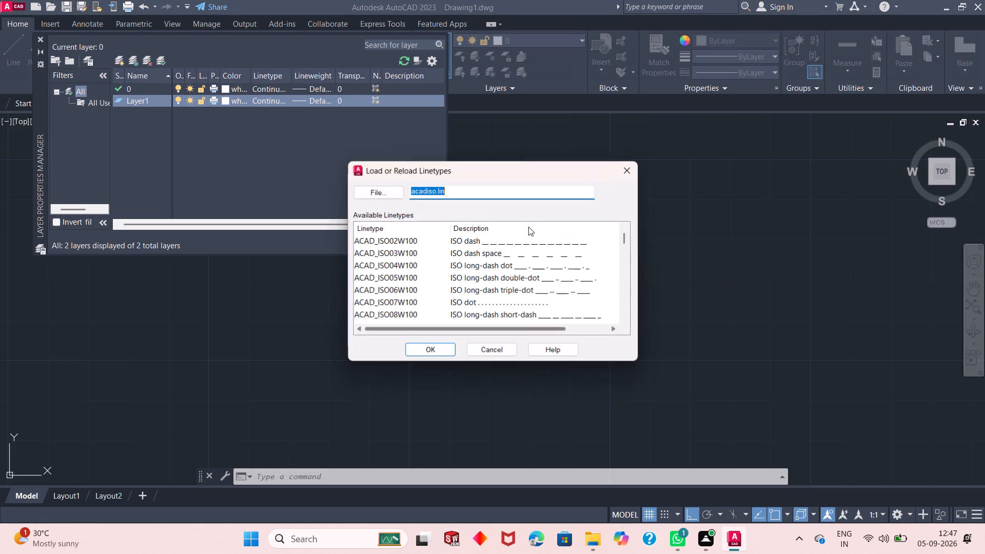
pyautogui.scroll(-2, 532, 263)
pyautogui.scroll(1, 533, 261)
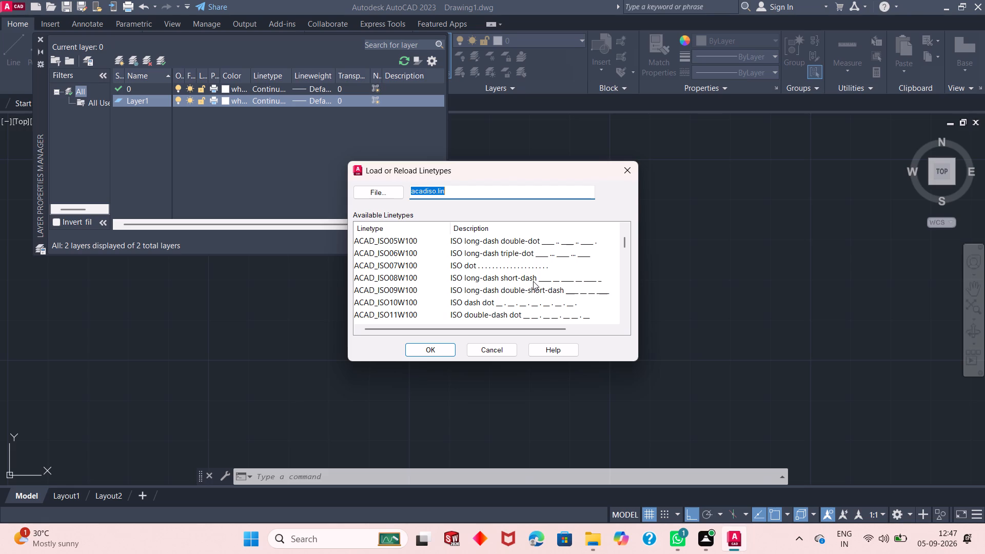
pyautogui.click(533, 281)
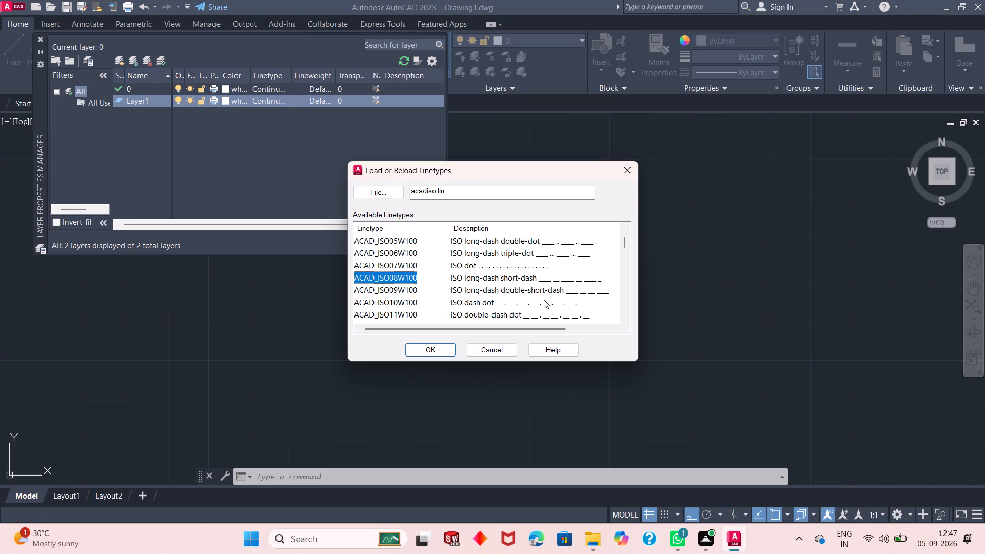
pyautogui.scroll(-3, 544, 300)
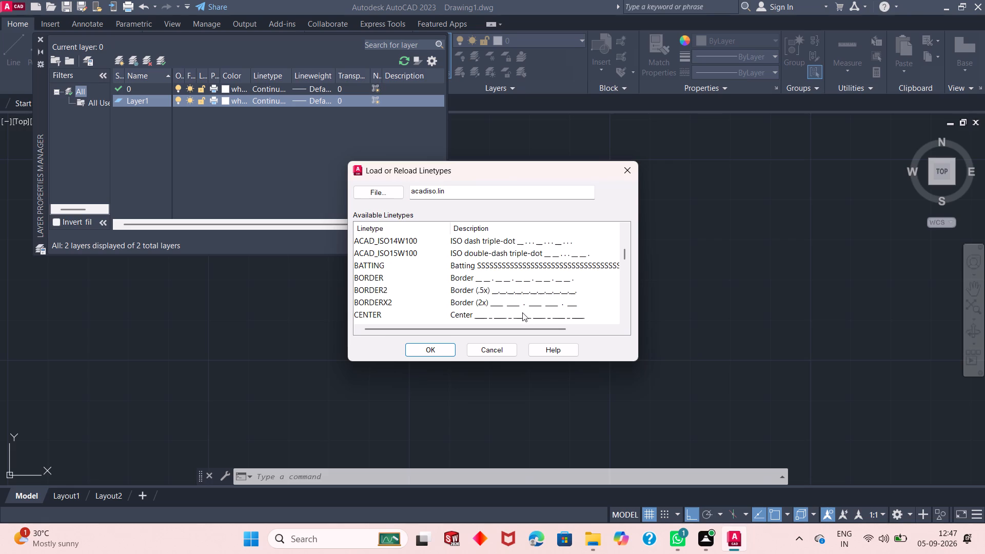
pyautogui.click(502, 313)
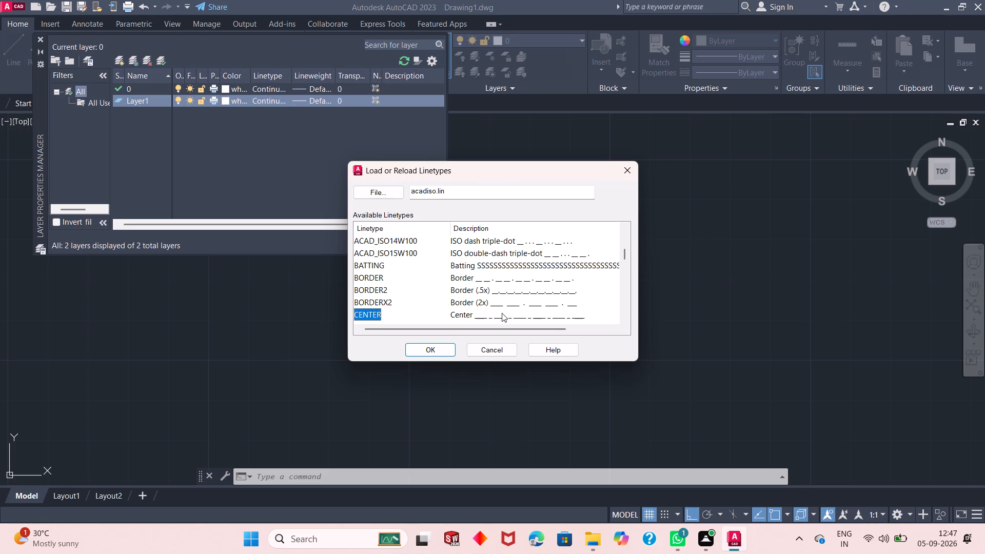
pyautogui.scroll(-1, 522, 298)
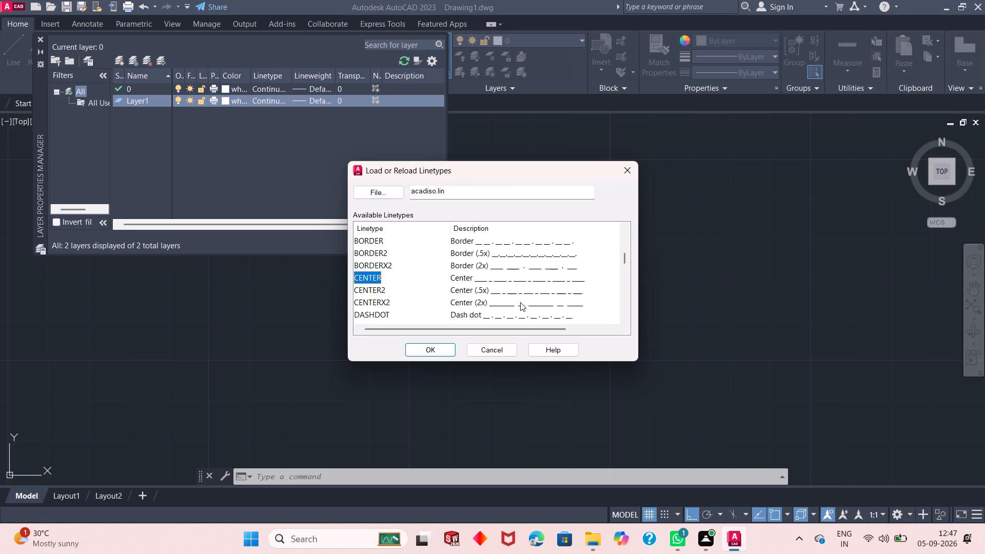
pyautogui.click(439, 348)
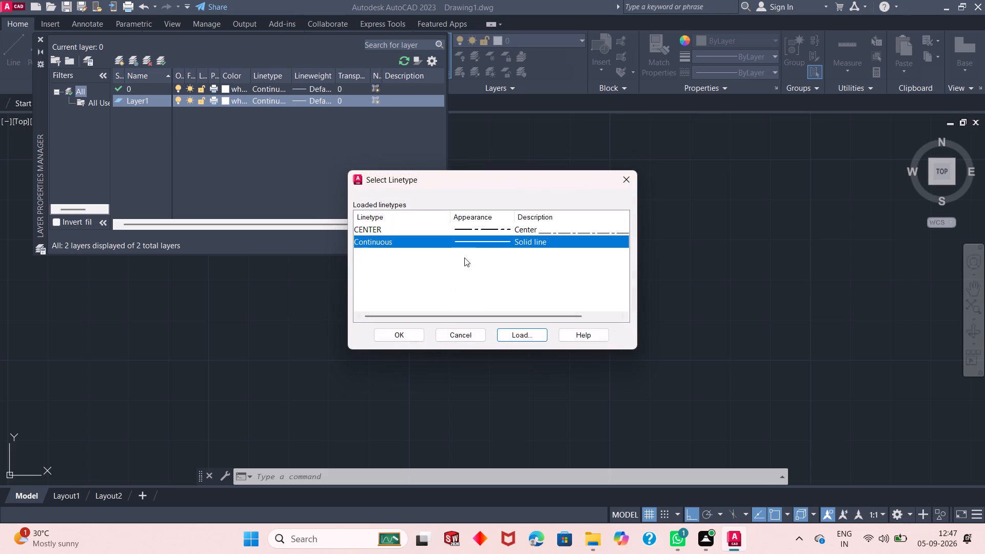
pyautogui.click(498, 227)
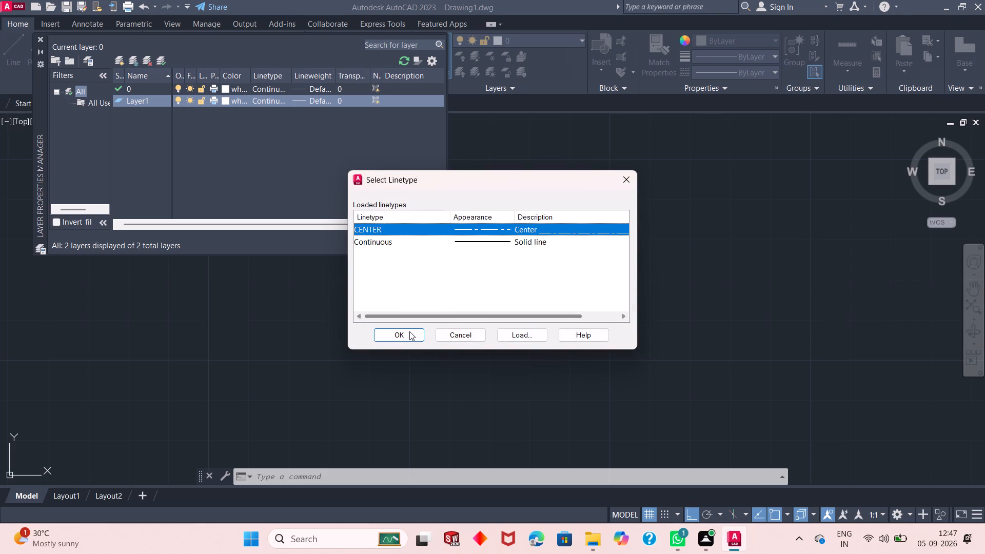
pyautogui.click(407, 335)
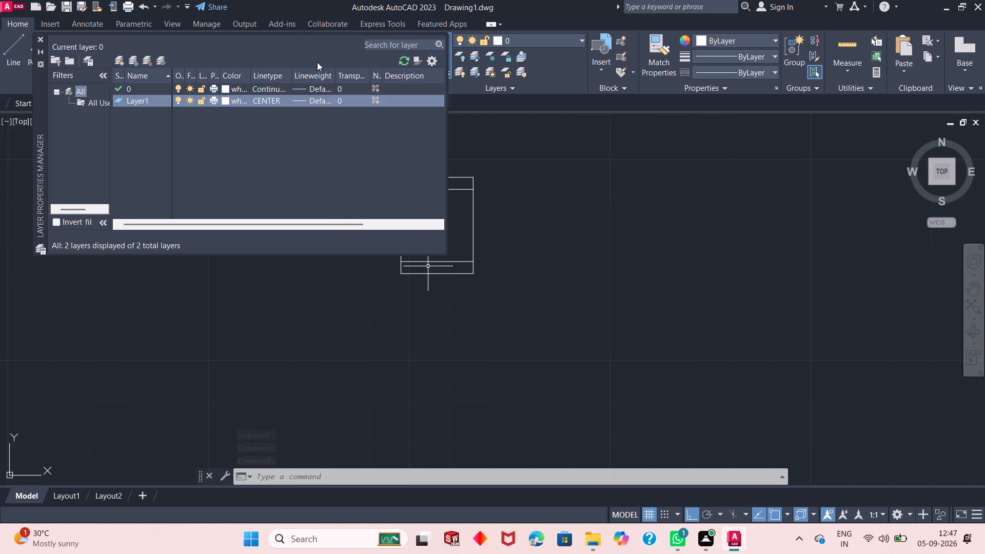
# Make the new CENTER-linetype layer current and close the layer manager.
pyautogui.click(164, 63)
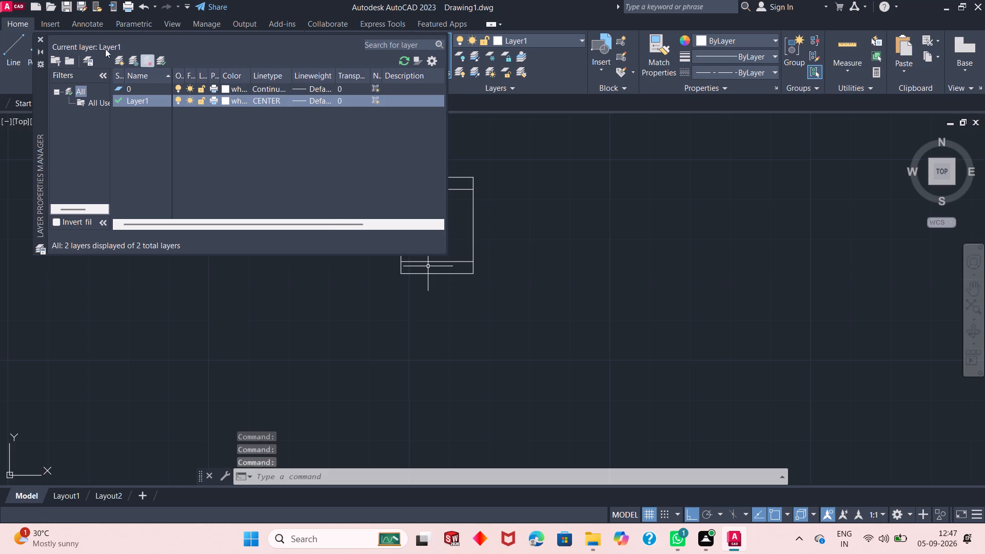
pyautogui.click(38, 37)
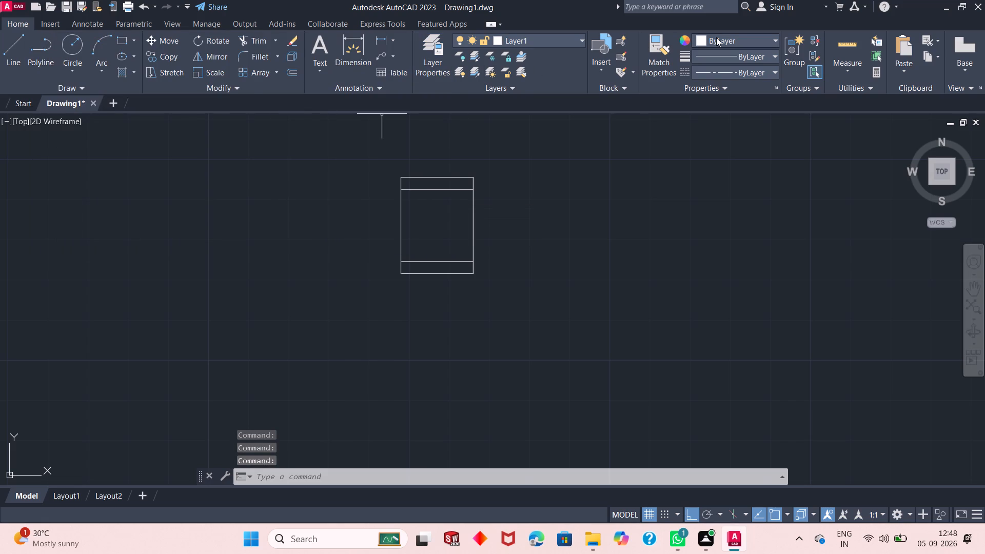
pyautogui.click(551, 40)
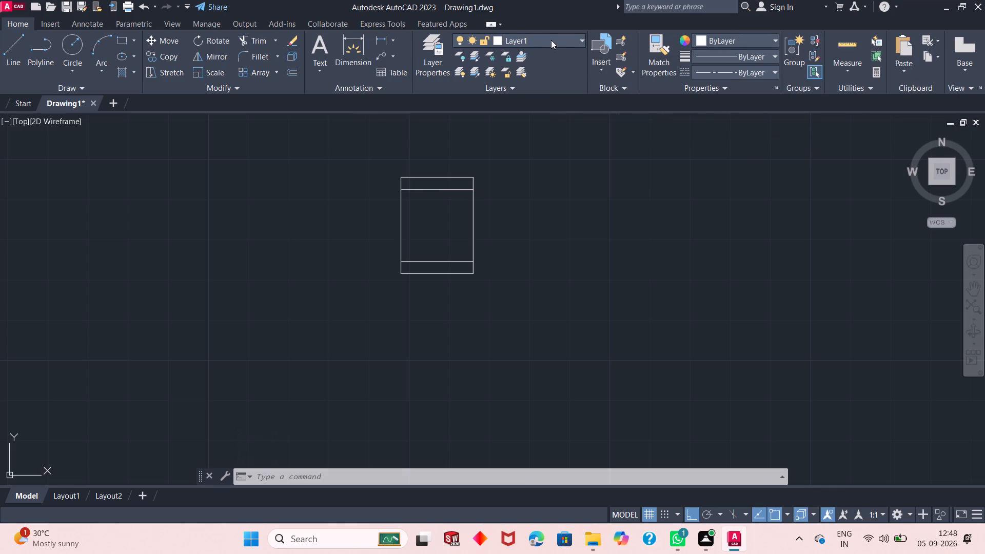
pyautogui.click(553, 72)
# Draw a vertical centre line with the Line command from the midpoint of the upper strip's top edge down through the figure.
pyautogui.click(17, 47)
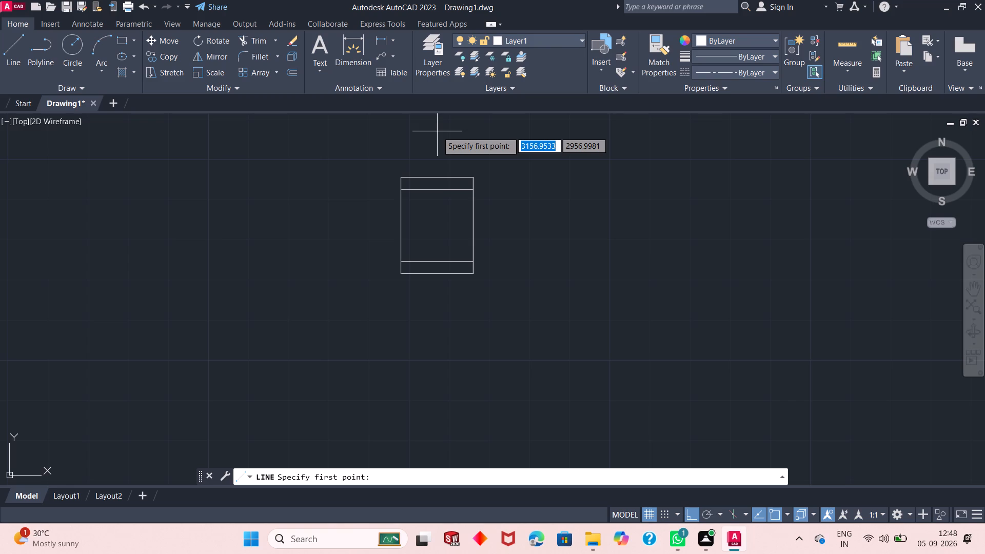
pyautogui.click(438, 177)
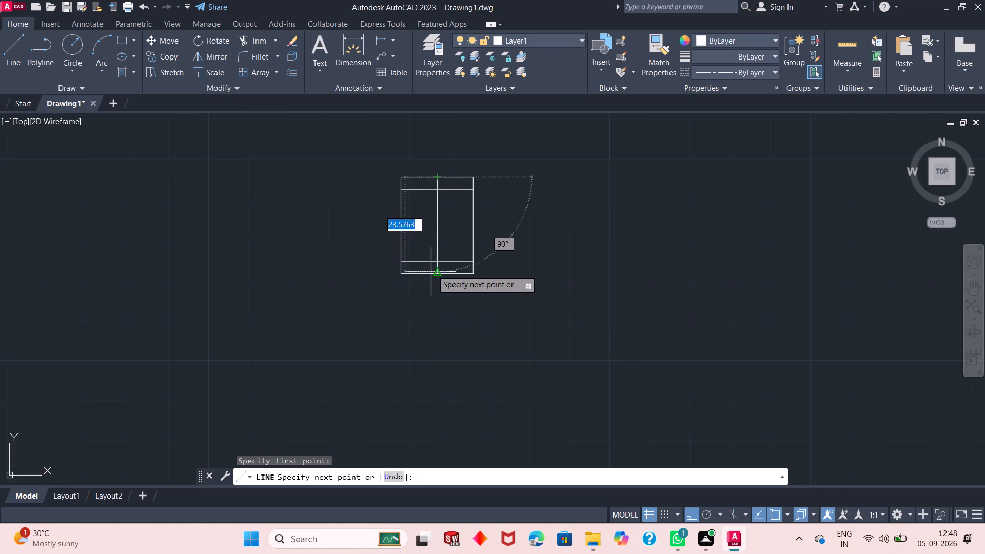
pyautogui.scroll(4, 436, 266)
pyautogui.scroll(-9, 437, 265)
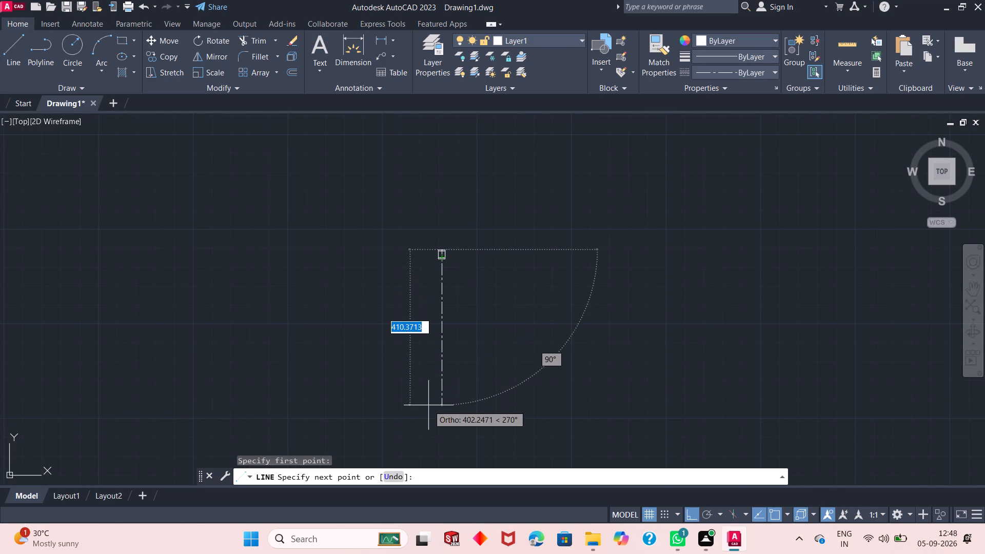
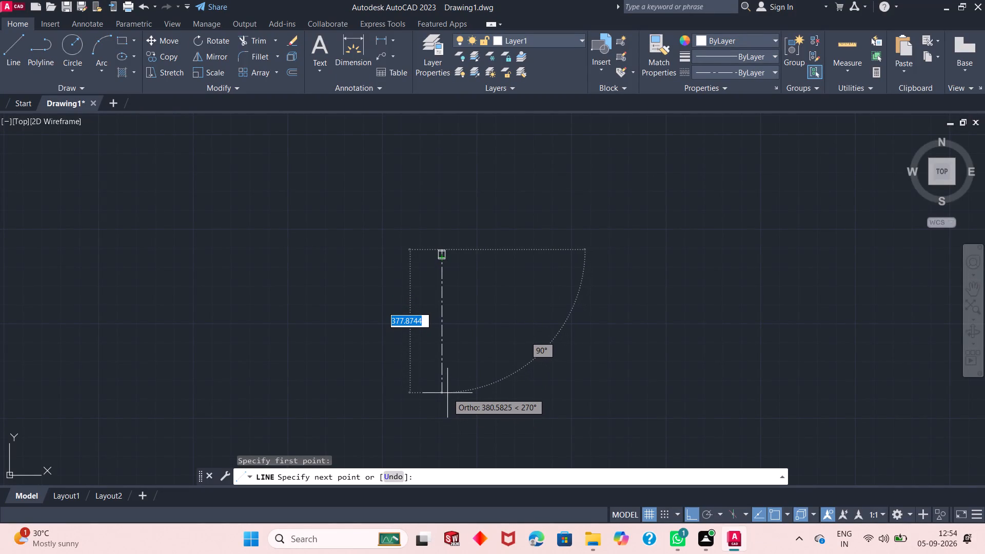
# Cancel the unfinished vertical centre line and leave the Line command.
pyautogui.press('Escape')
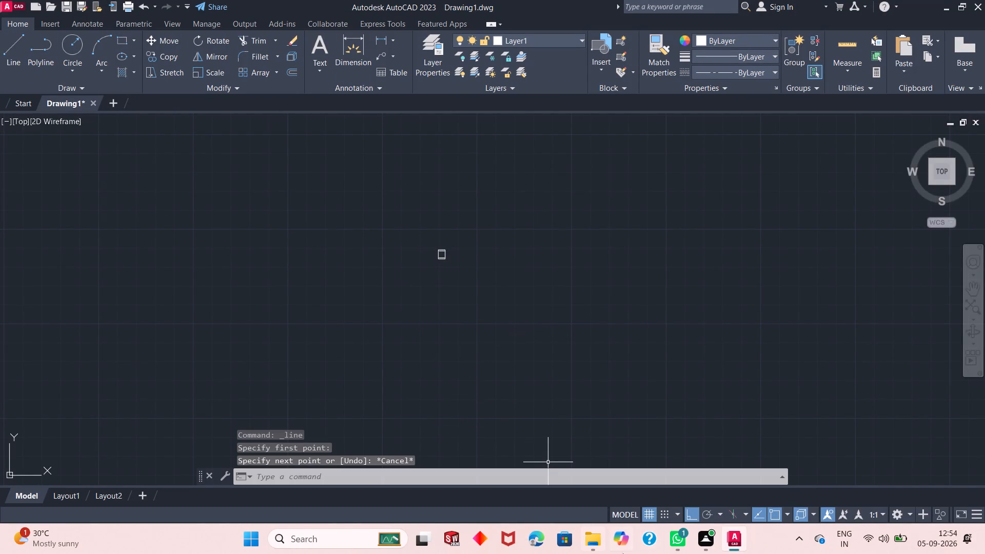
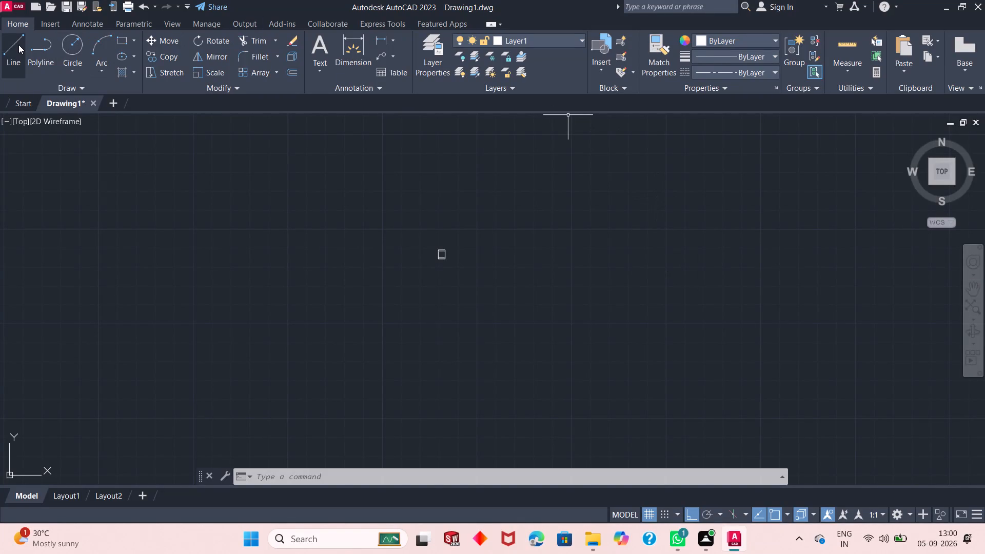
# Draw a 135-unit vertical centre line straight down from the midpoint of the figure's top edge.
pyautogui.click(18, 46)
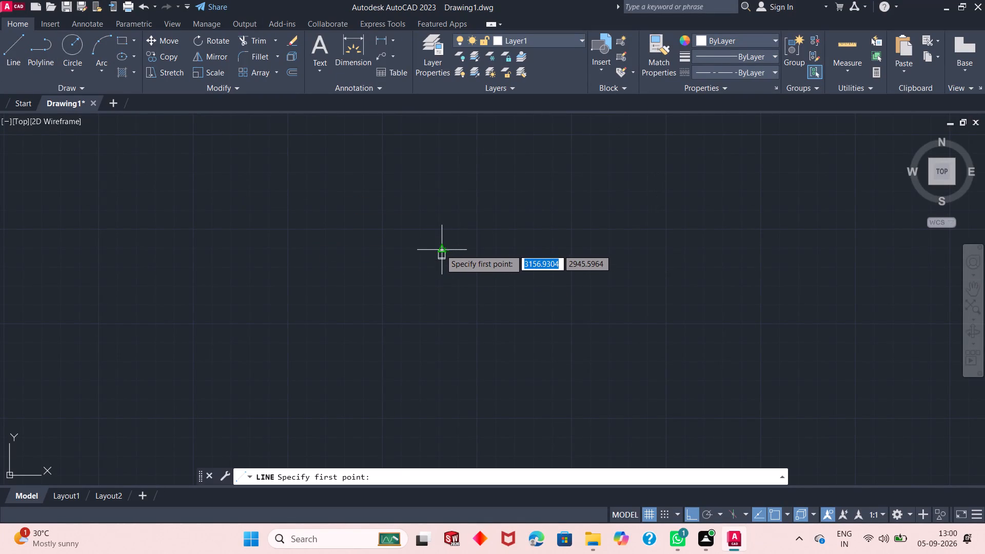
pyautogui.click(440, 249)
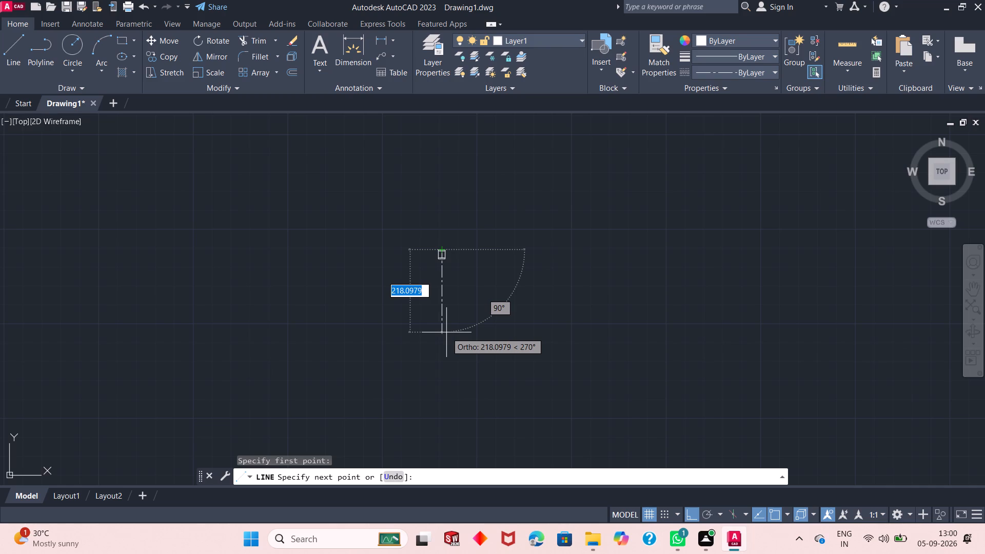
pyautogui.write('135')
pyautogui.press('Return')
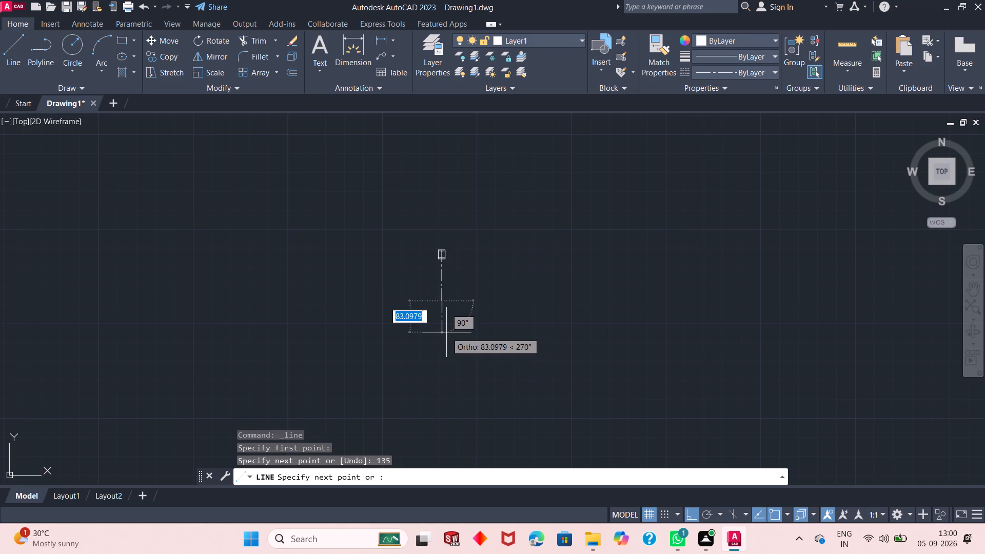
pyautogui.press('Escape')
pyautogui.scroll(2, 443, 274)
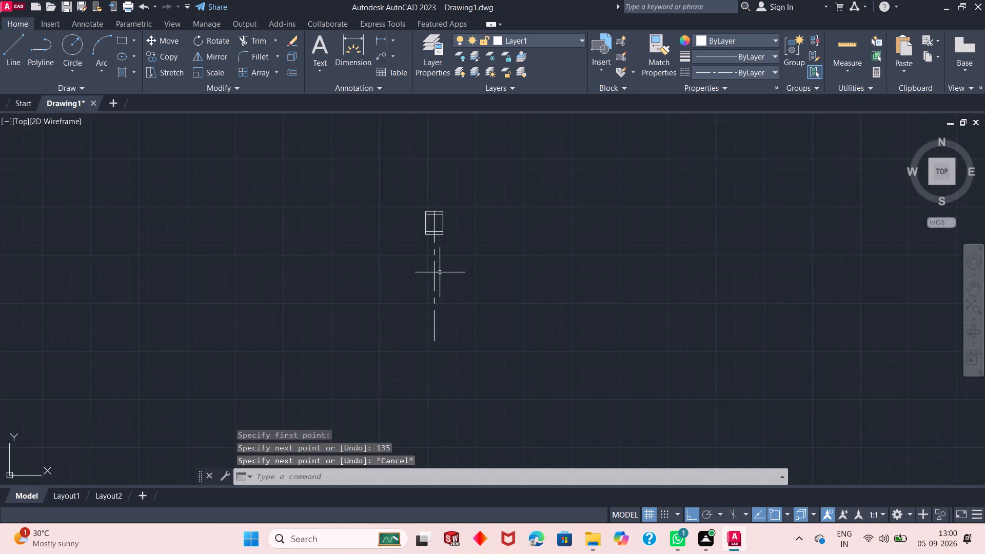
pyautogui.scroll(2, 437, 271)
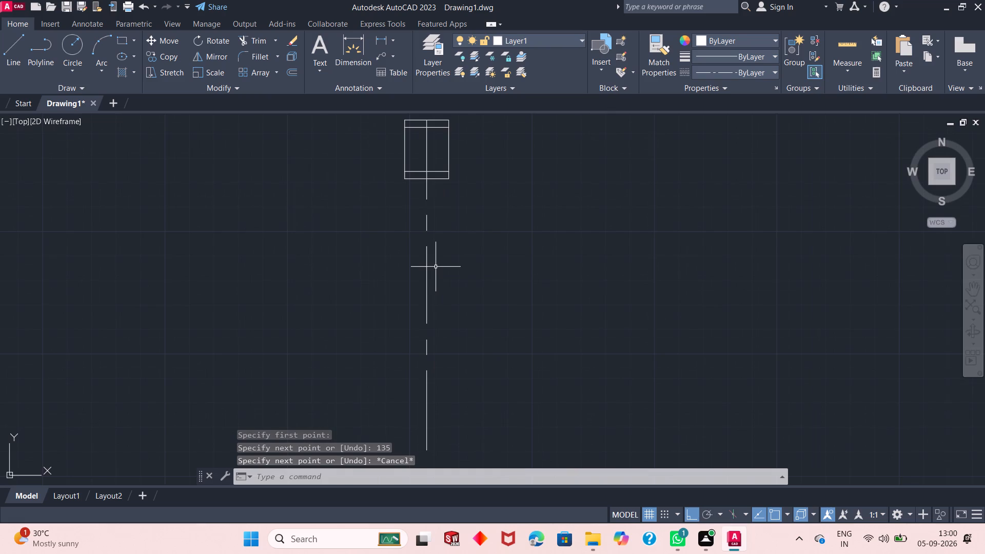
pyautogui.scroll(-1, 436, 267)
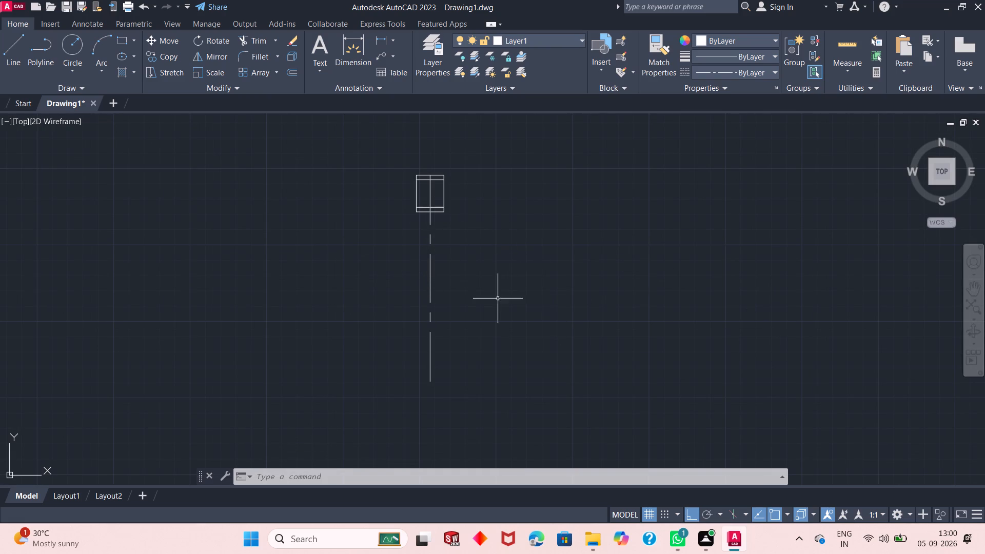
pyautogui.click(430, 273)
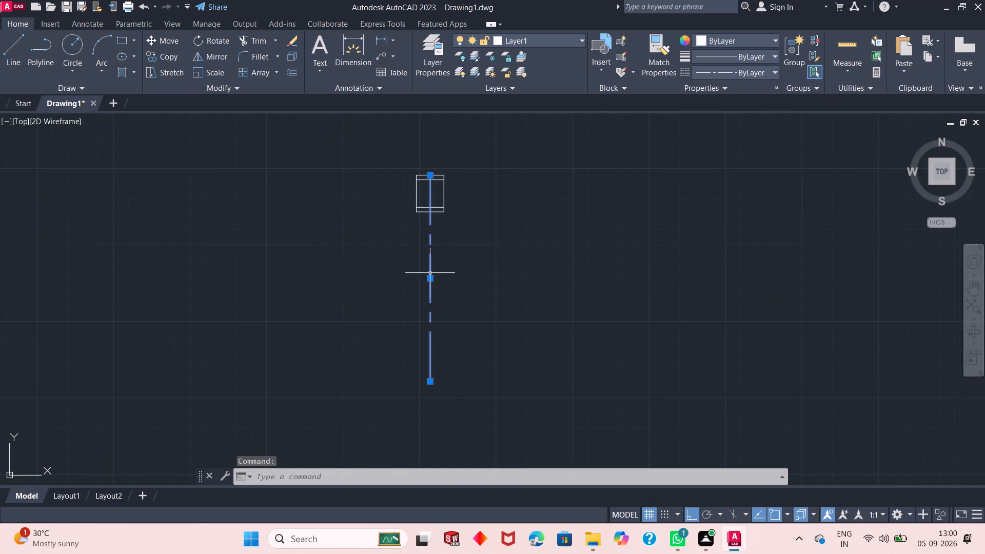
pyautogui.press('Escape')
# Load the CENTER2 linetype from acadiso.lin and assign it to Layer1, keeping Layer1 current.
pyautogui.click(440, 54)
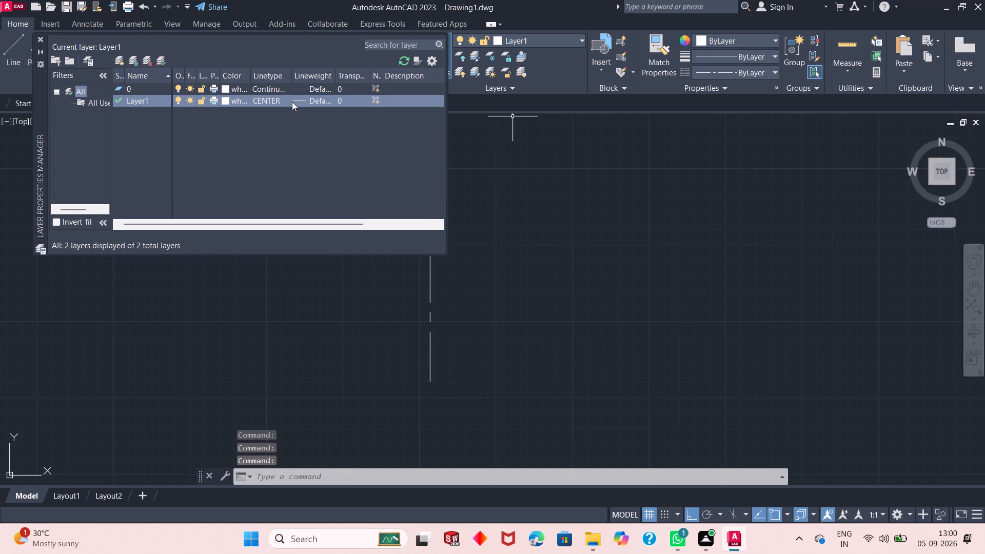
pyautogui.click(262, 100)
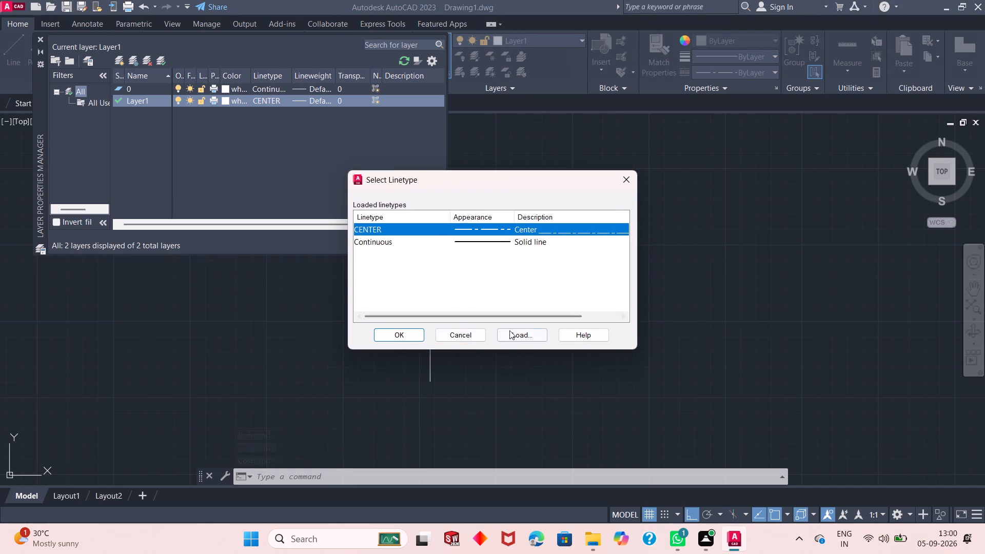
pyautogui.click(513, 333)
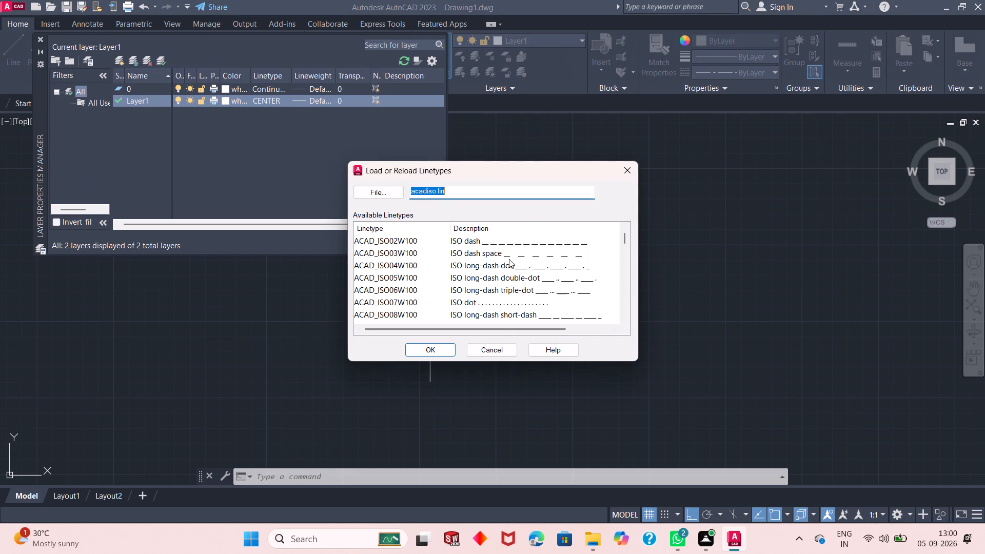
pyautogui.scroll(-4, 518, 281)
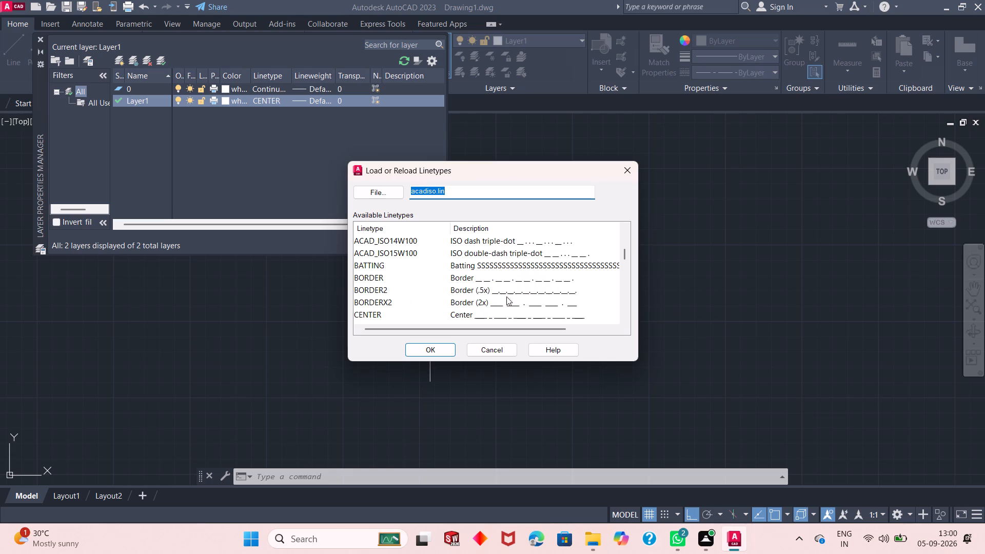
pyautogui.scroll(-3, 499, 288)
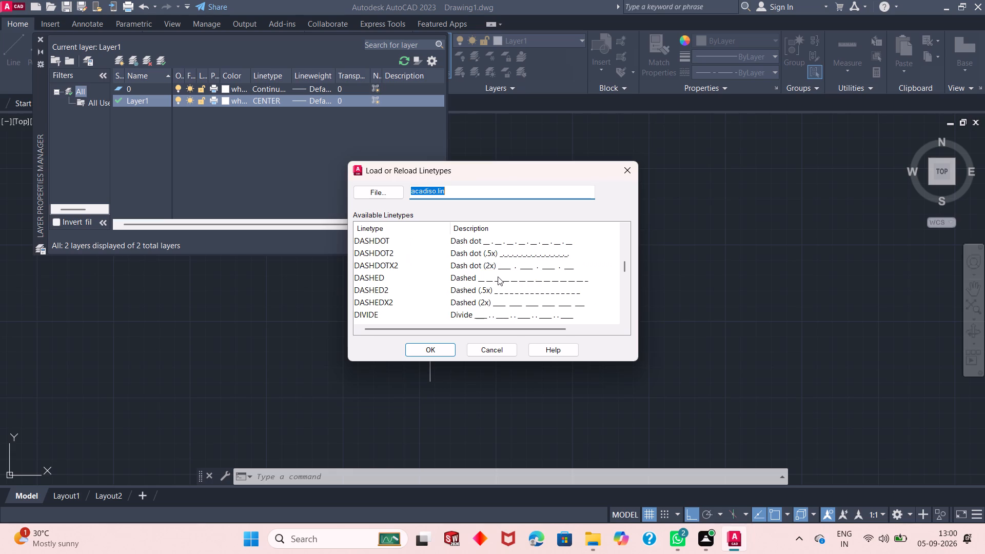
pyautogui.scroll(10, 497, 262)
pyautogui.scroll(-2, 497, 260)
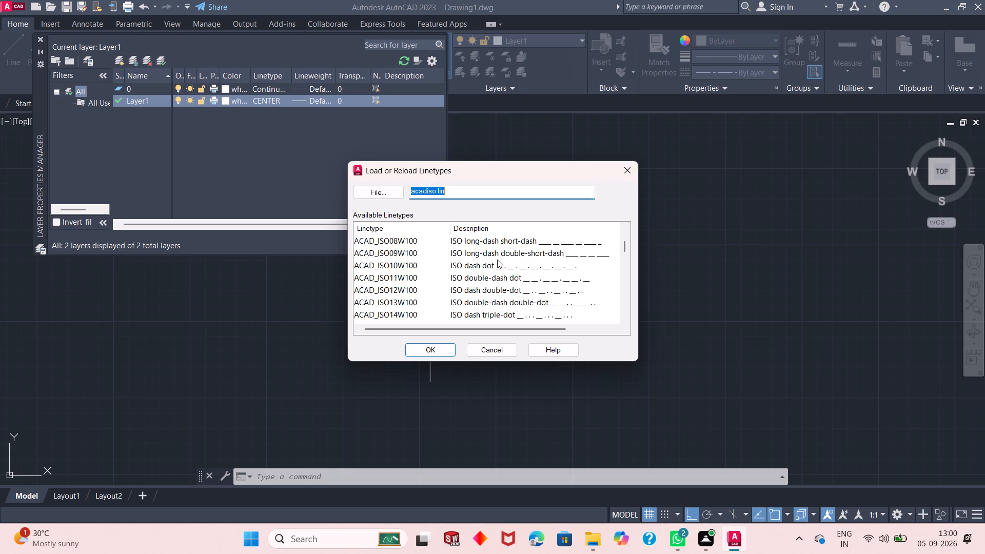
pyautogui.scroll(-3, 497, 260)
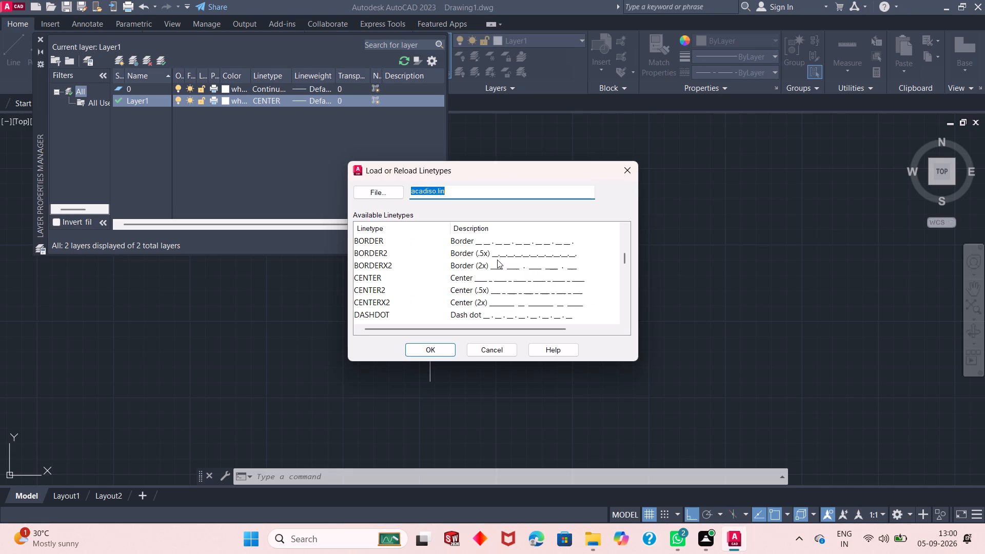
pyautogui.click(506, 293)
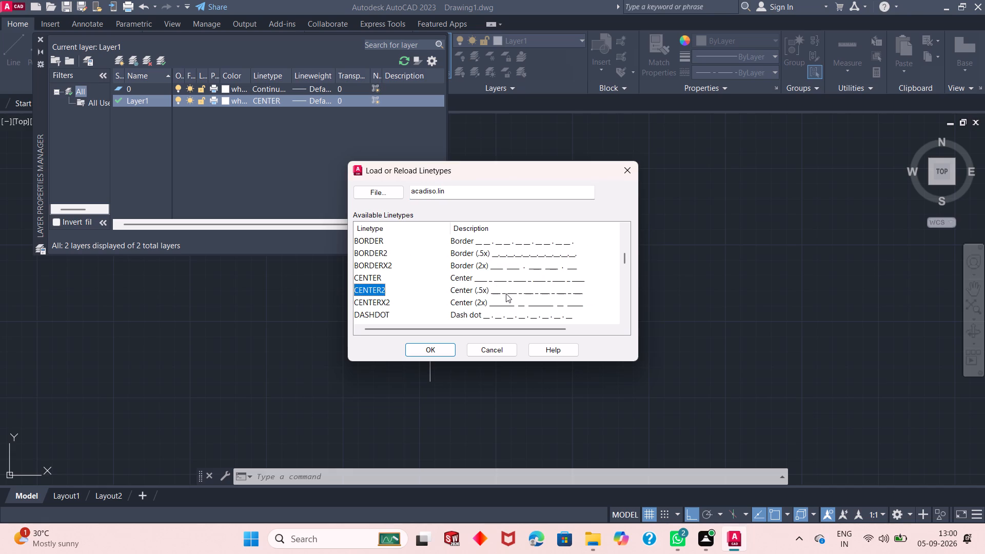
pyautogui.click(423, 349)
pyautogui.click(505, 244)
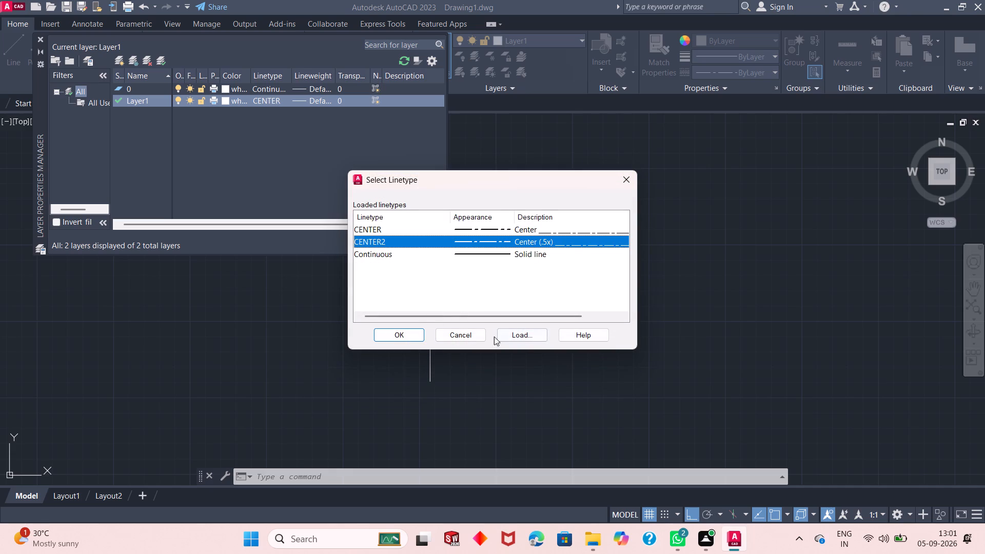
pyautogui.click(403, 341)
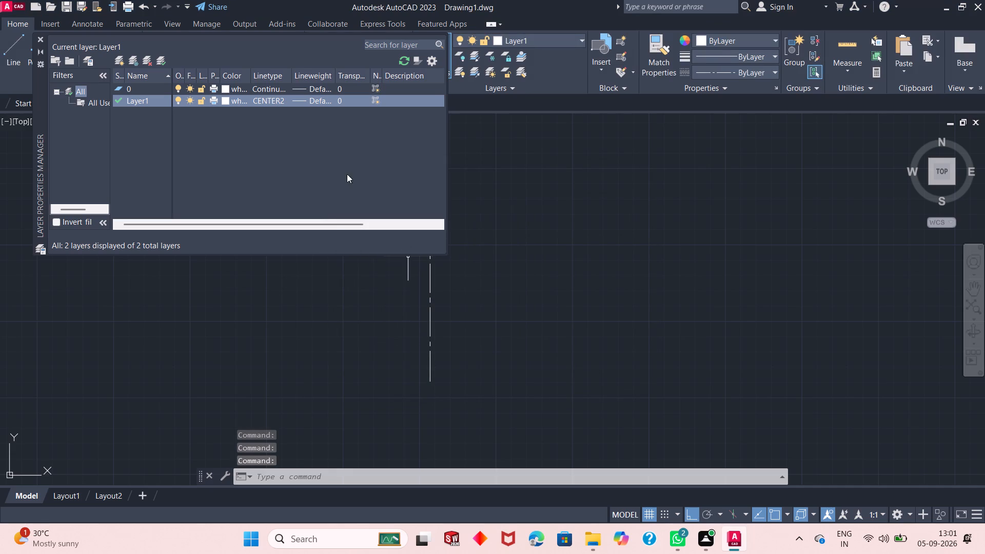
pyautogui.click(159, 62)
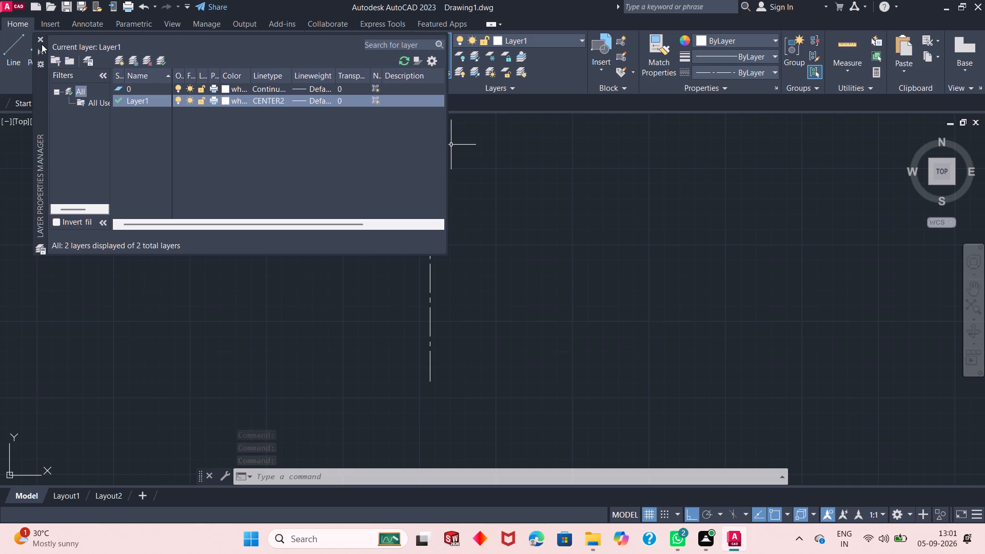
pyautogui.click(42, 40)
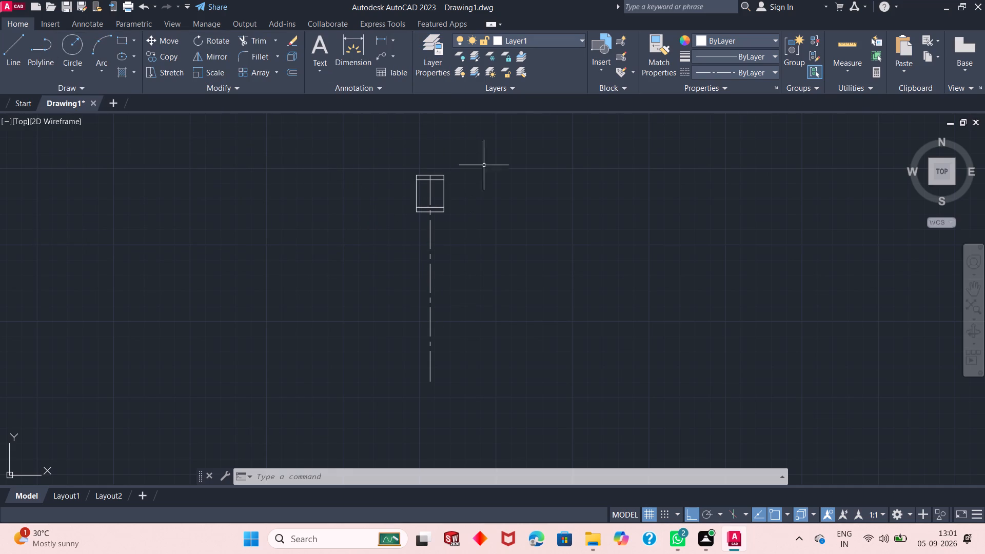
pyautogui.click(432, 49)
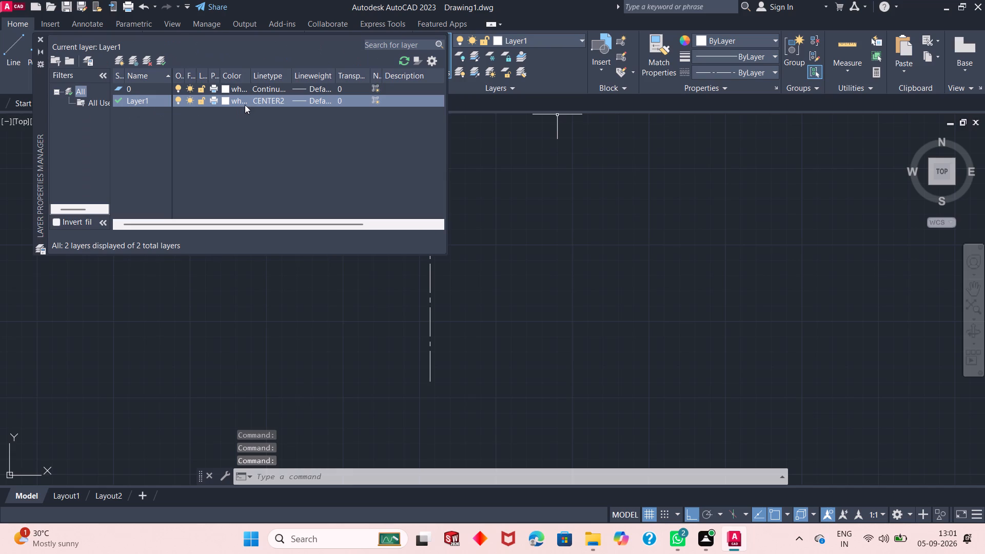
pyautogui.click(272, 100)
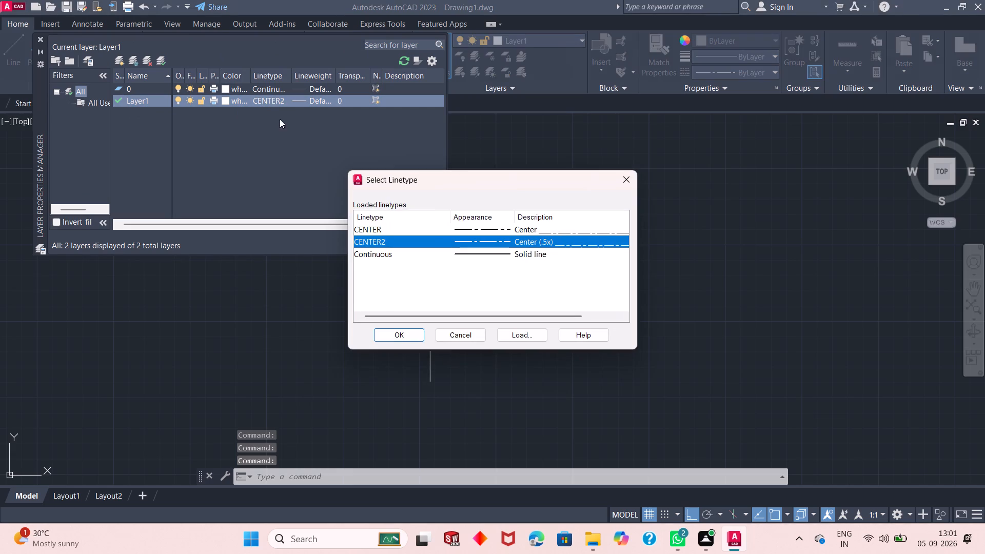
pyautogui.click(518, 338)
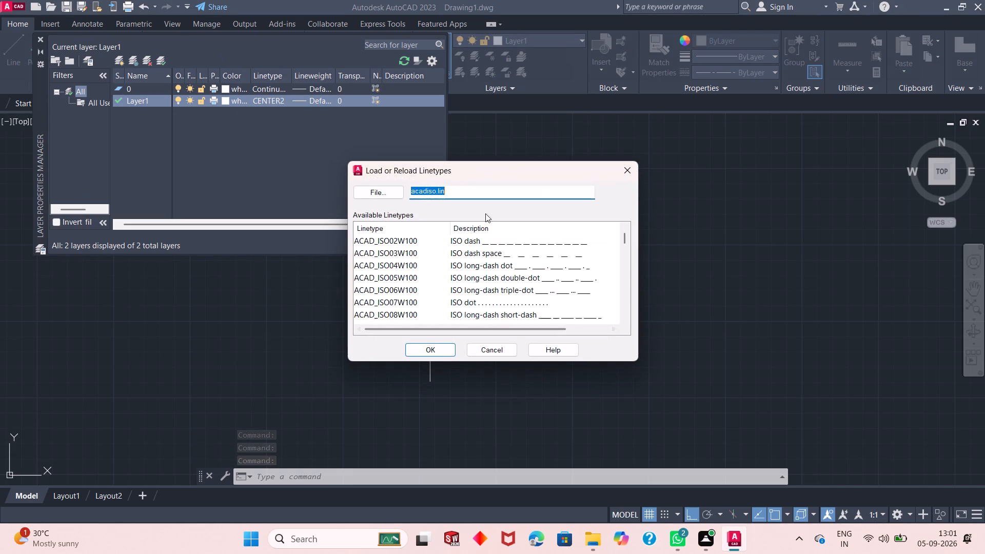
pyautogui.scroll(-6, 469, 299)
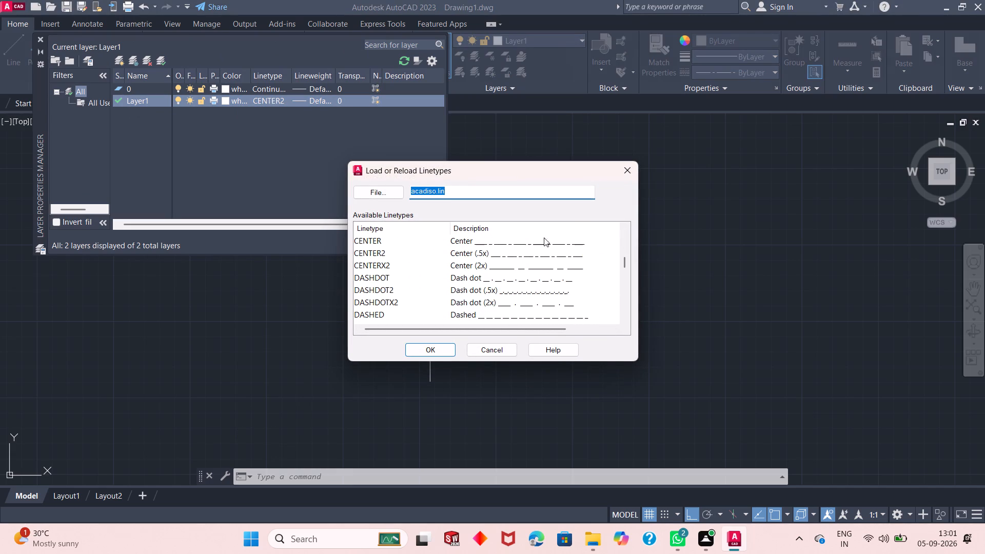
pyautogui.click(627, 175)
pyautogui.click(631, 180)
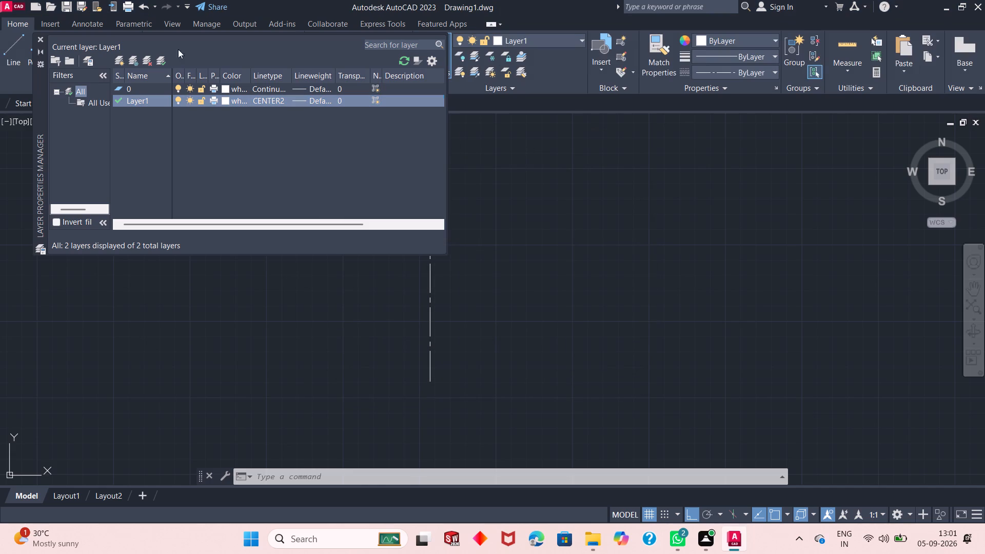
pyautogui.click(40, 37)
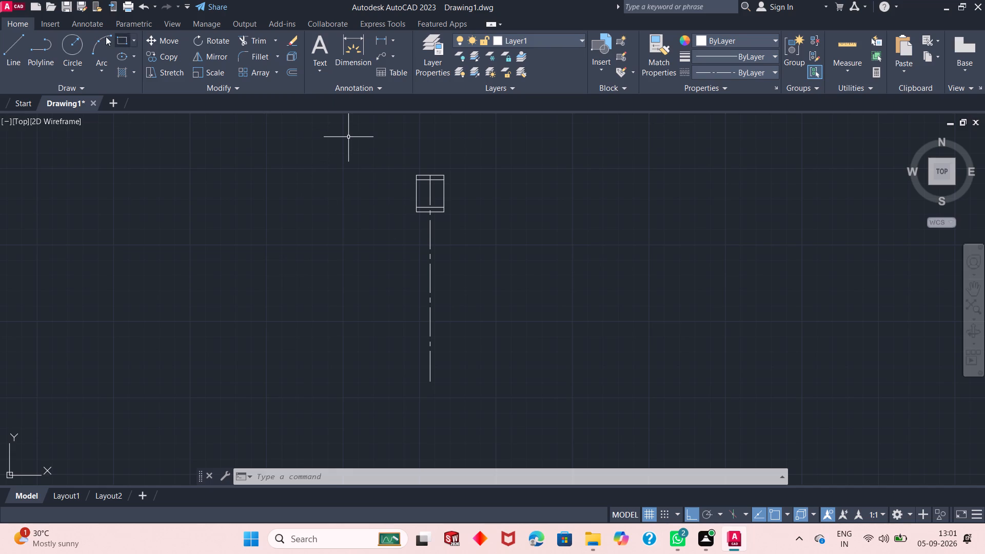
# Make layer 0 the current layer.
pyautogui.click(566, 38)
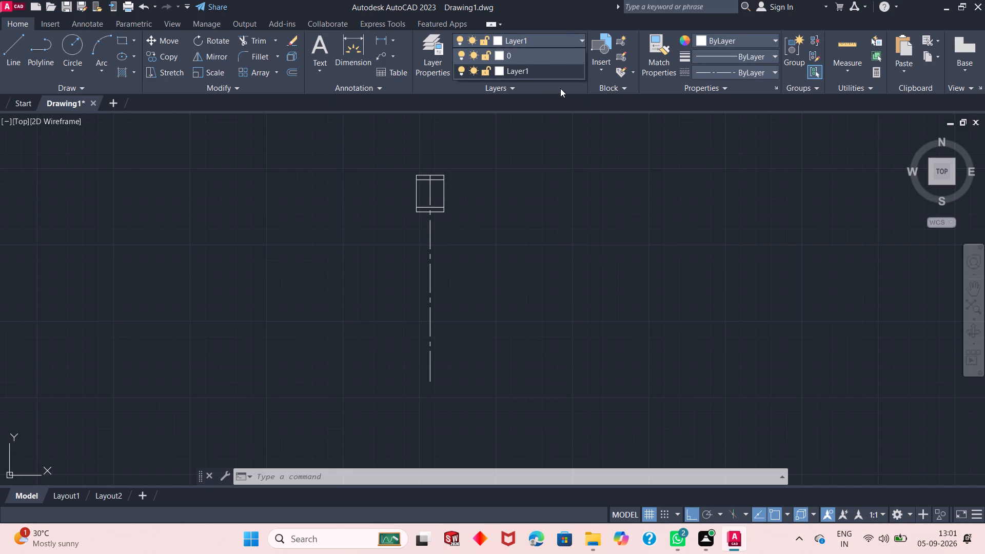
pyautogui.click(554, 52)
# Start the Line command for drawing on layer 0.
pyautogui.click(21, 49)
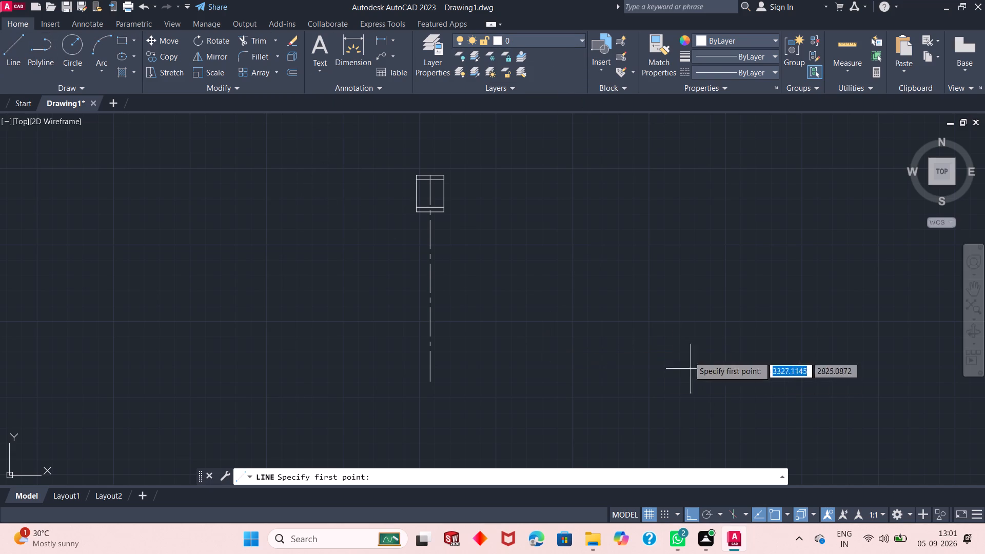
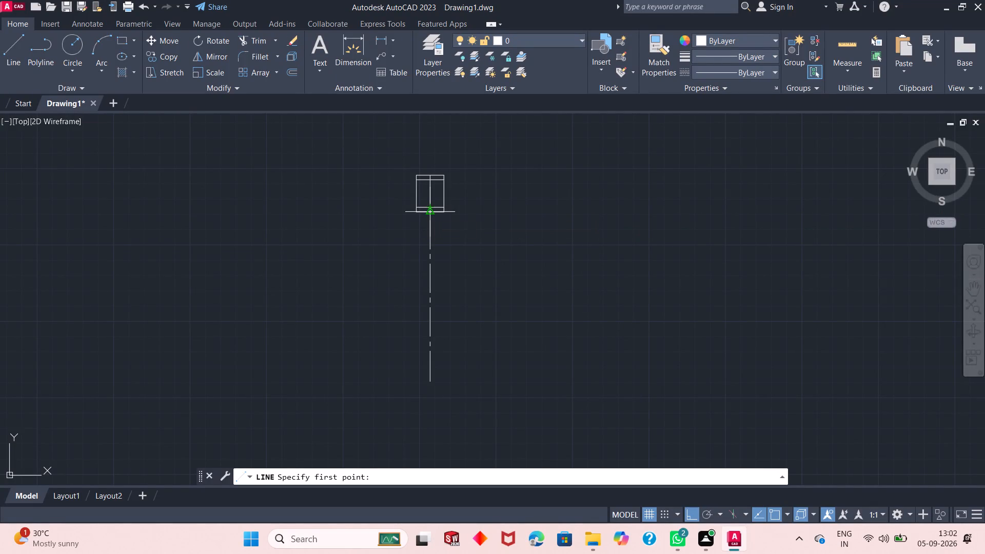
# Draw a 3-unit horizontal line from the bottom-right corner of the figure inward toward the centre line.
pyautogui.click(447, 215)
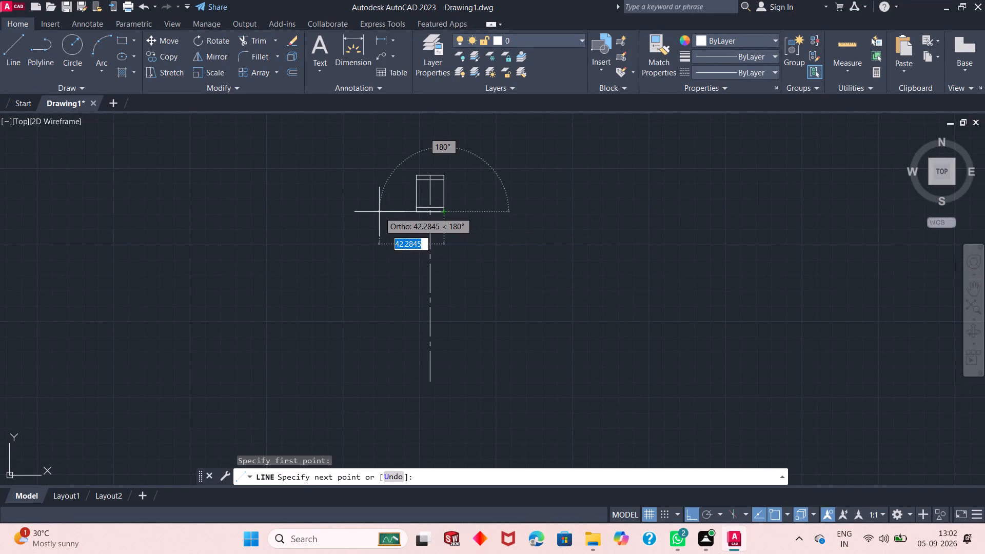
pyautogui.press('3')
pyautogui.press('Return')
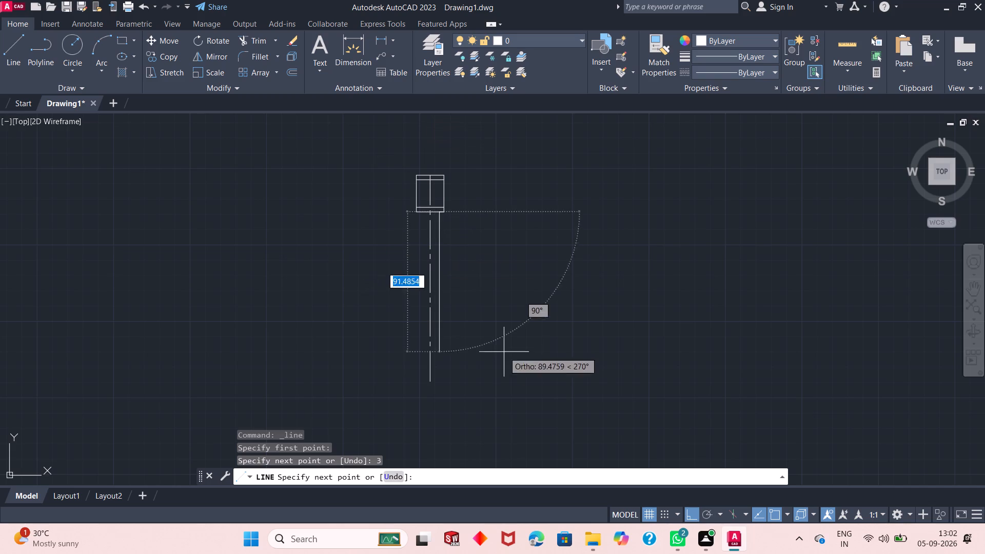
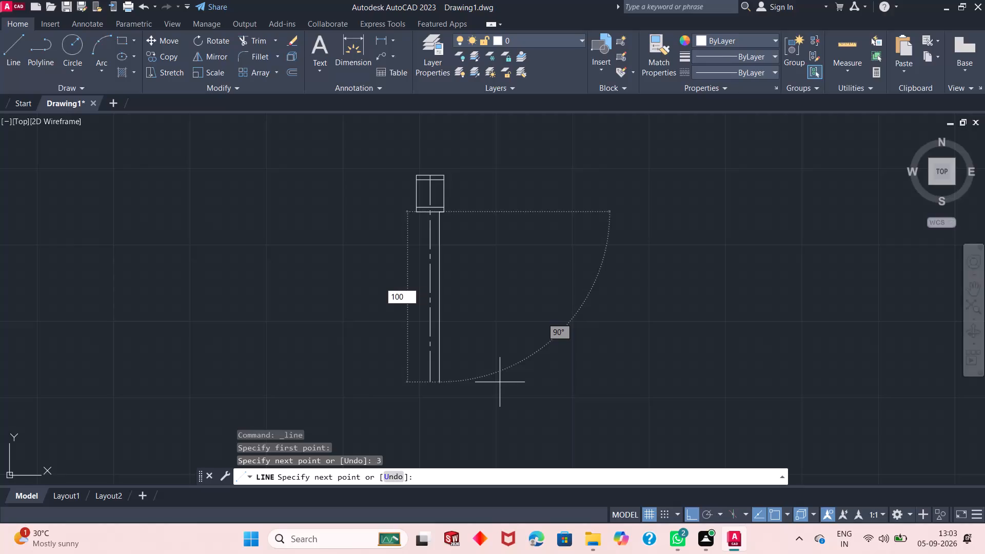
# Draw the outline's side line 100 units straight down from the inner end of the 3-unit line, parallel to the centre line.
pyautogui.press('Return')
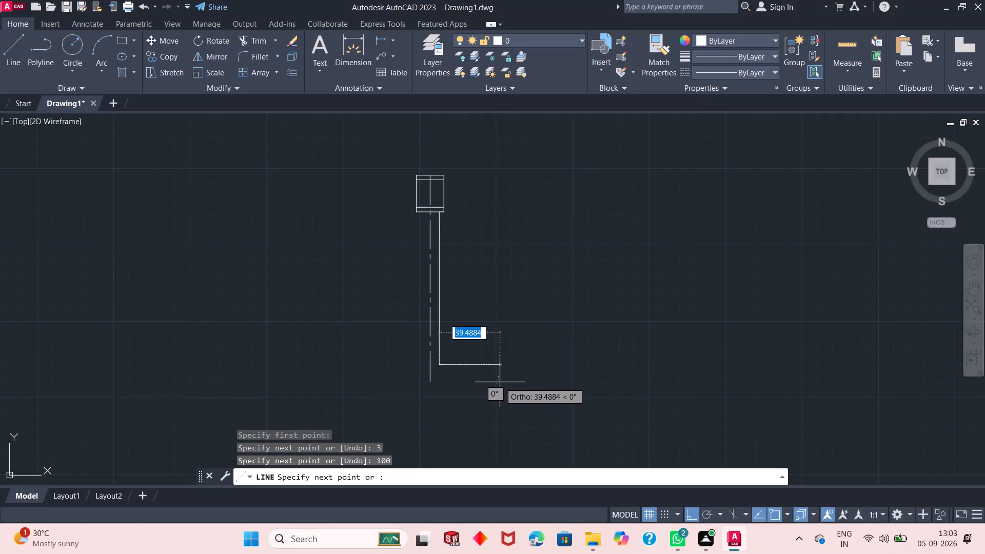
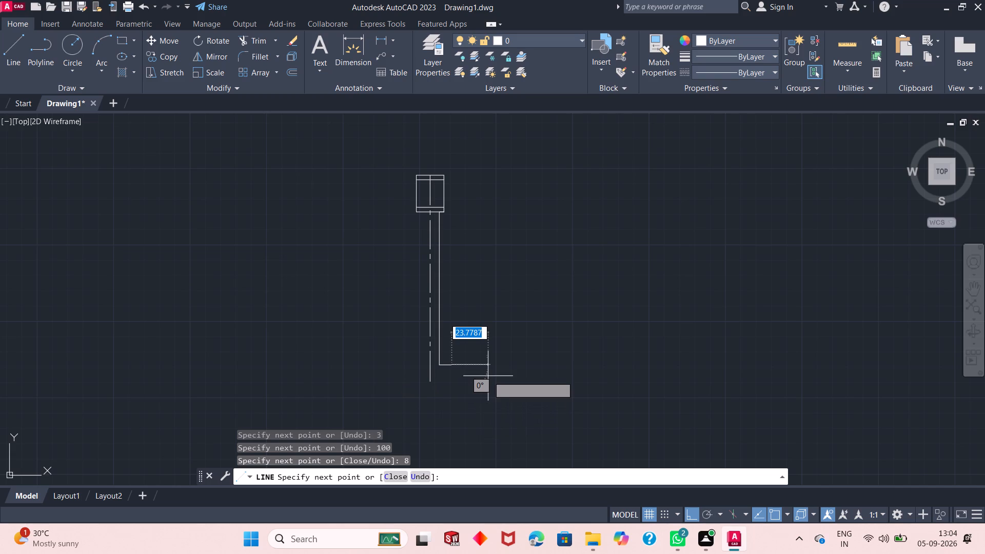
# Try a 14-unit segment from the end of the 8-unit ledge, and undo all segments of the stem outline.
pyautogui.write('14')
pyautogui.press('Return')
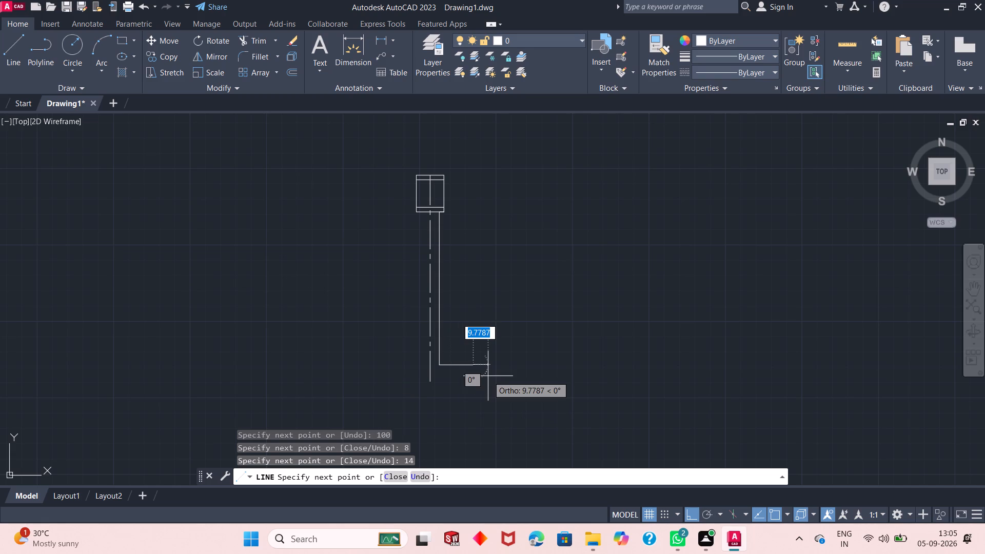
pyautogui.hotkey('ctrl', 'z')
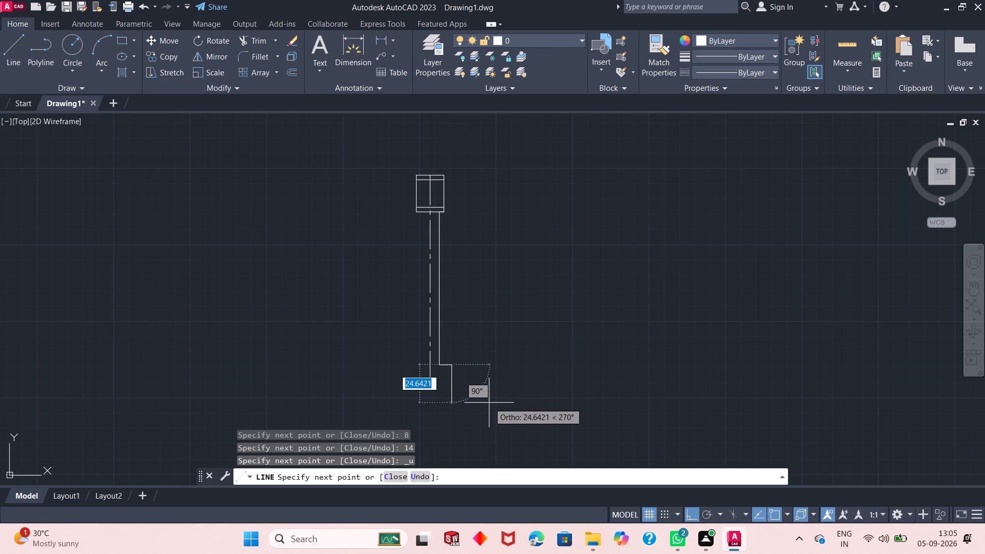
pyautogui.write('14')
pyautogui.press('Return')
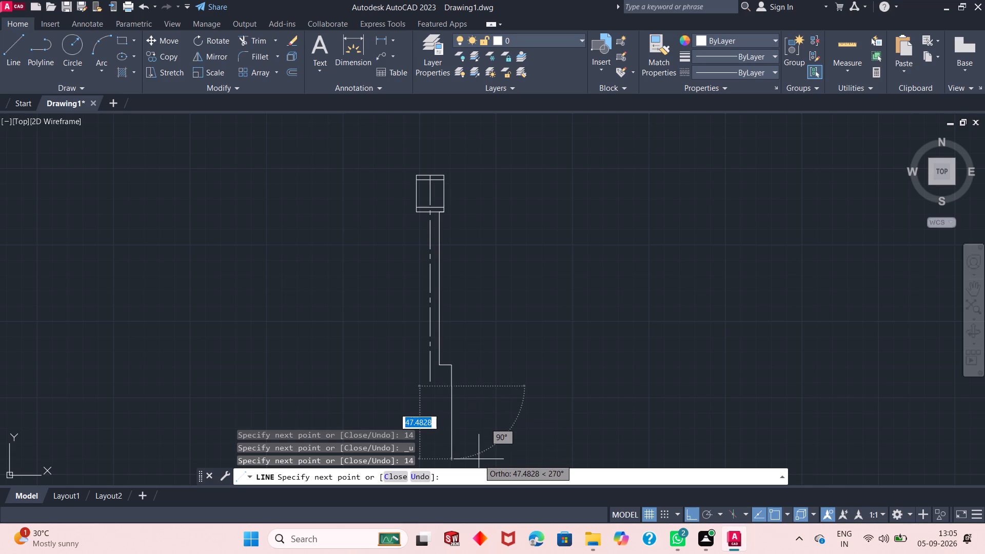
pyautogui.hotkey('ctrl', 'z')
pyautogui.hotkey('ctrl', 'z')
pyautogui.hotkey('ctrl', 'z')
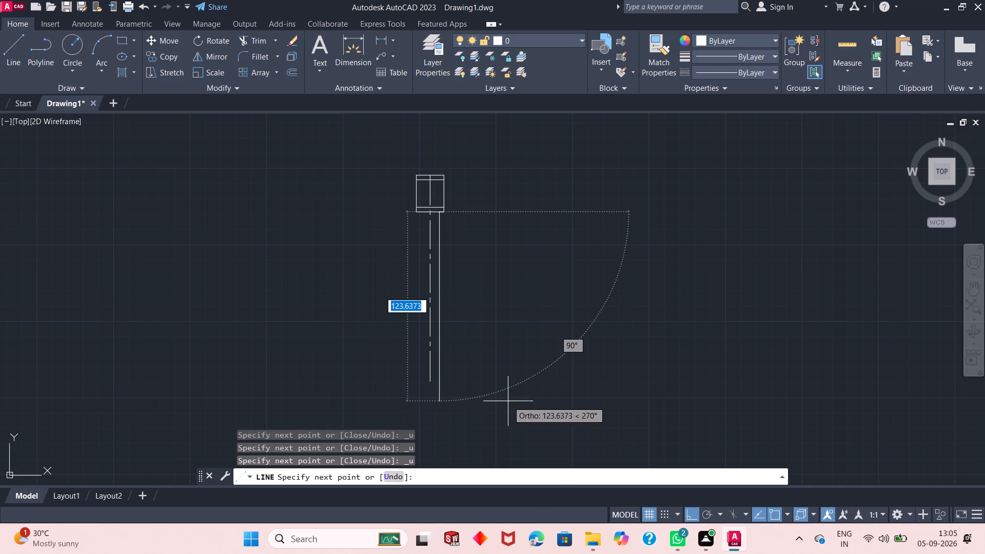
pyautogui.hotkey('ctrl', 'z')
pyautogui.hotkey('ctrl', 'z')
# Draw a line from the centre line at the square's bottom edge, 3 units to the right and 100 units straight down.
pyautogui.scroll(1, 420, 209)
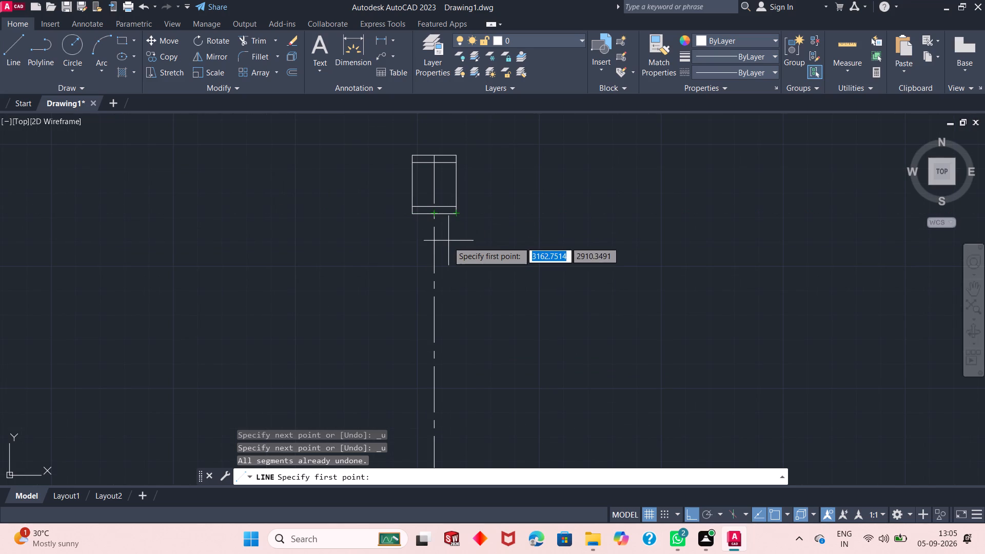
pyautogui.click(434, 214)
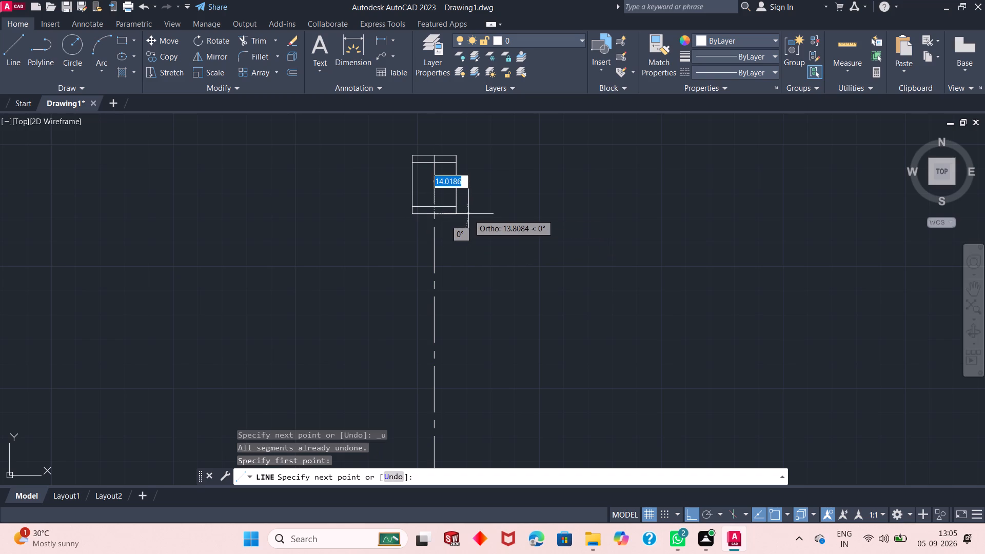
pyautogui.press('2')
pyautogui.press('Return')
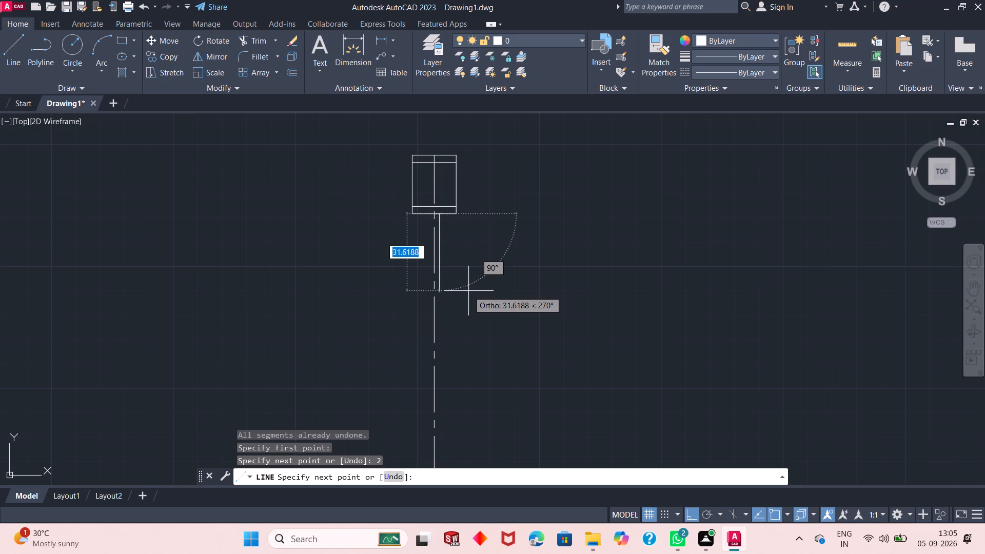
pyautogui.hotkey('ctrl', 'z')
pyautogui.press('3')
pyautogui.press('Return')
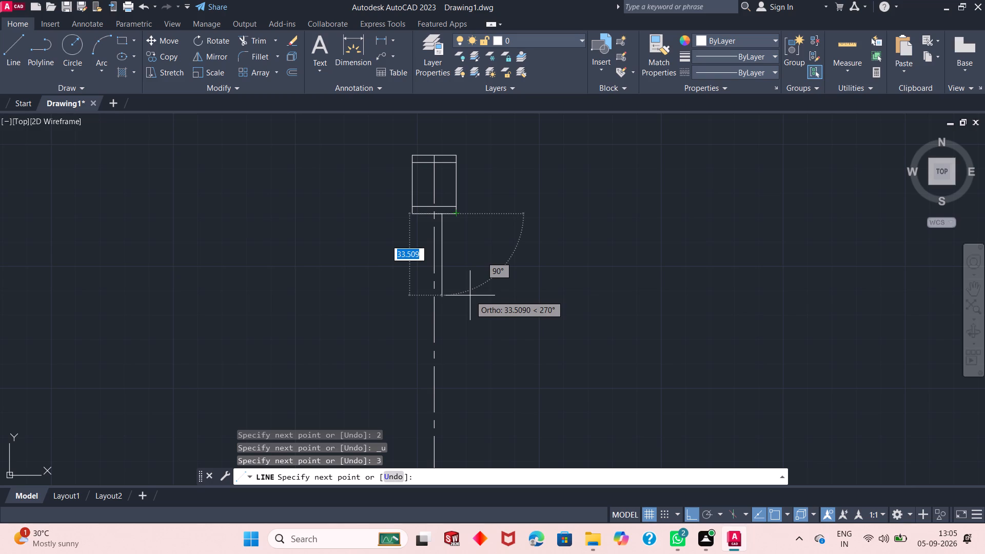
pyautogui.write('100')
pyautogui.press('Return')
pyautogui.scroll(2, 470, 295)
pyautogui.scroll(-3, 470, 295)
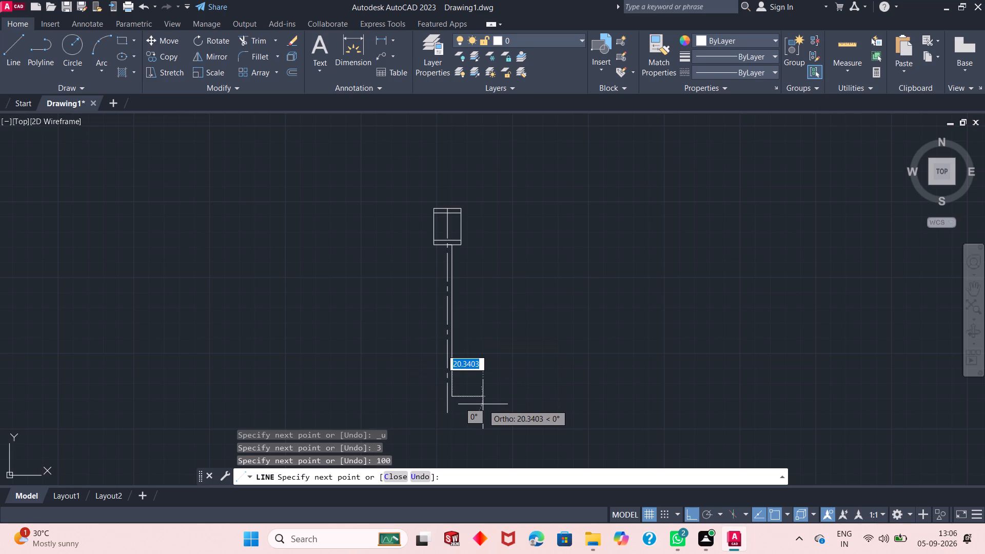
pyautogui.press('Escape')
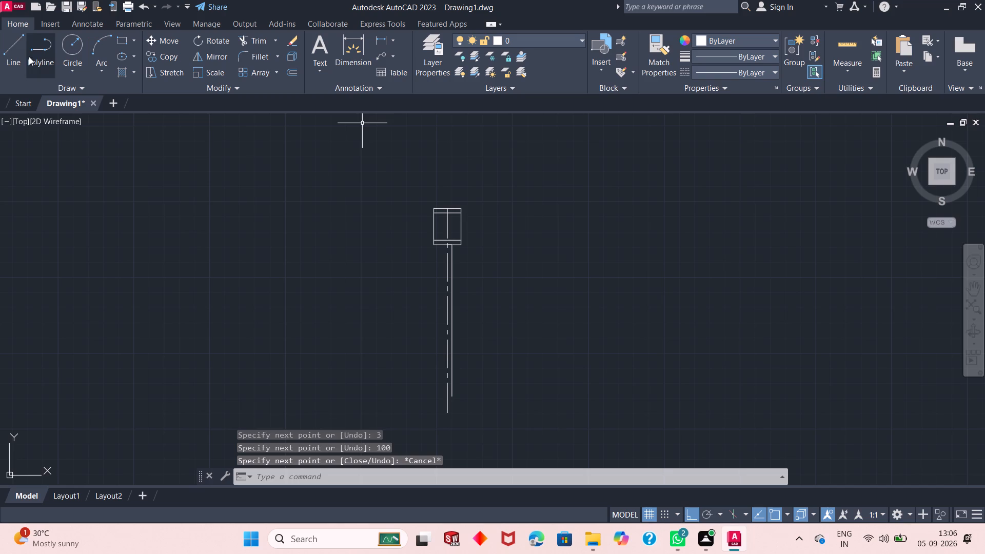
# Draw the stem's outer side from the top of the 100-unit line, 3 units to the right and 100 units down.
pyautogui.click(18, 48)
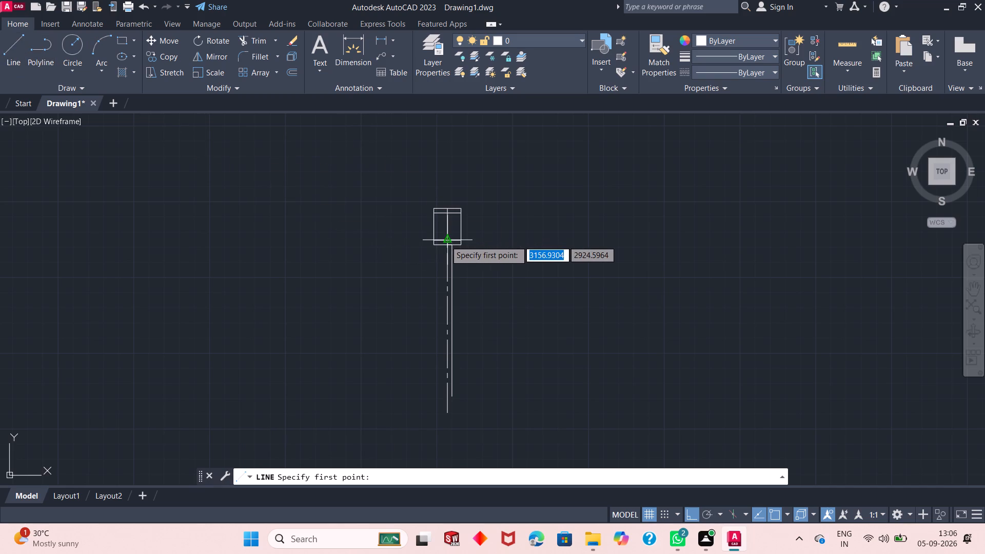
pyautogui.click(452, 246)
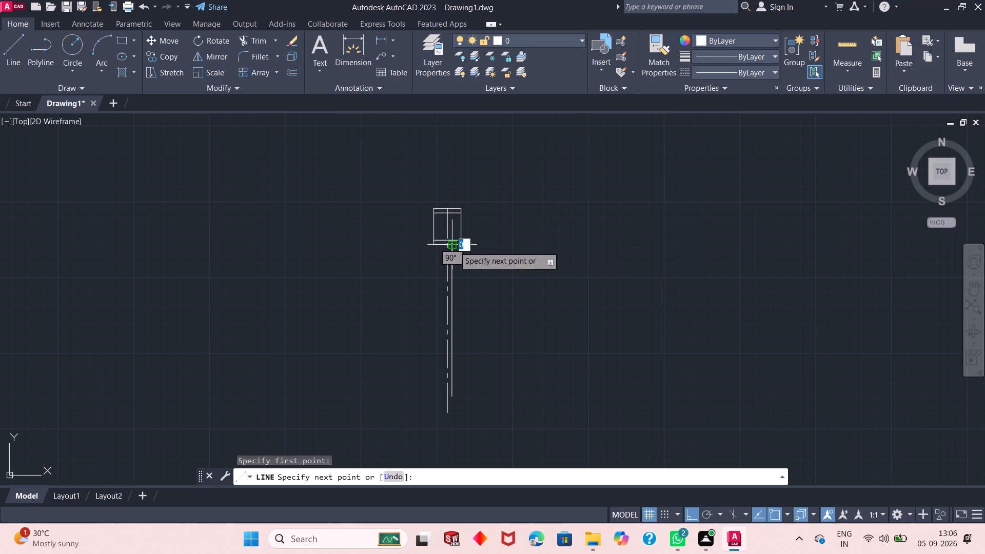
pyautogui.press('3')
pyautogui.press('Return')
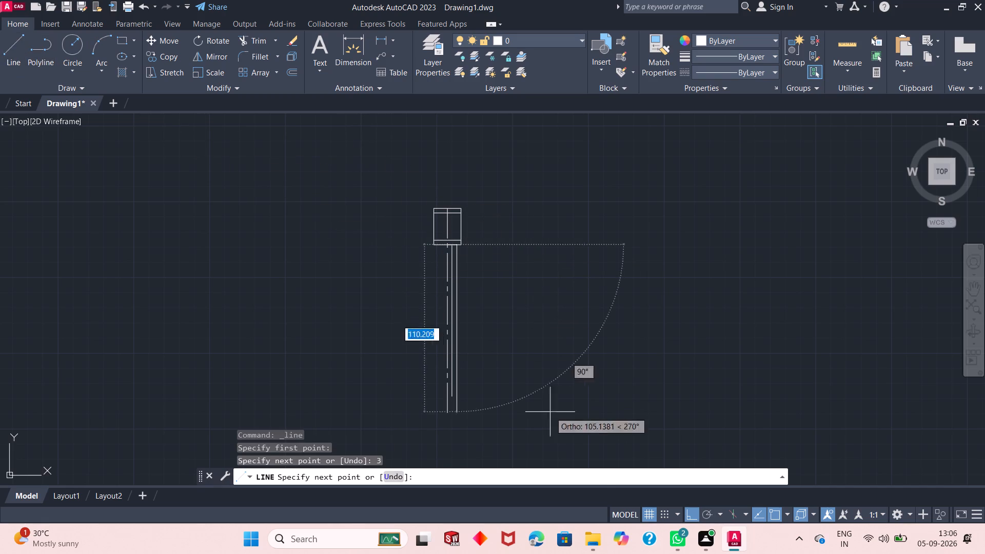
pyautogui.write('100')
pyautogui.press('Return')
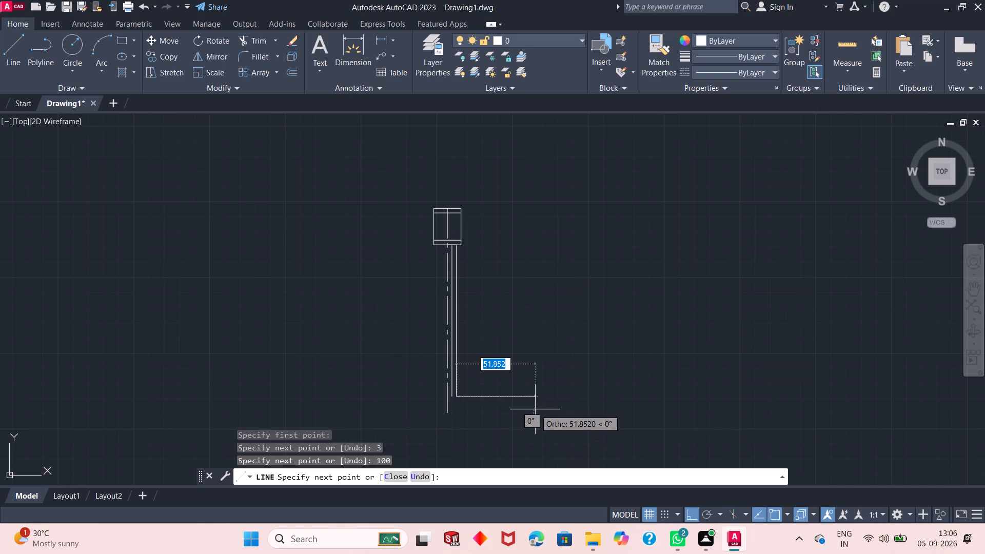
# Continue the outline around the base: 8 units right, 14 down, 28 left, 14 up and 8 back in.
pyautogui.press('8')
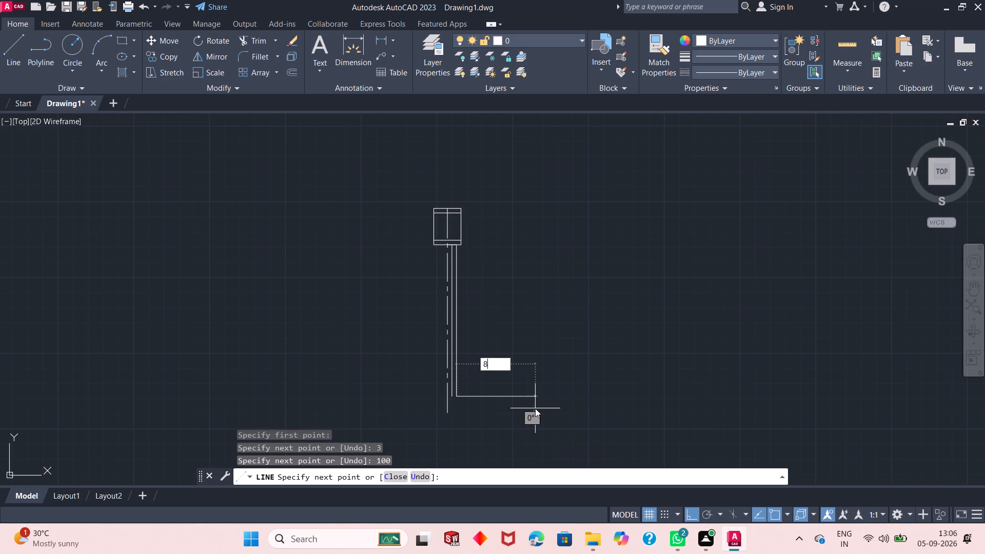
pyautogui.press('Return')
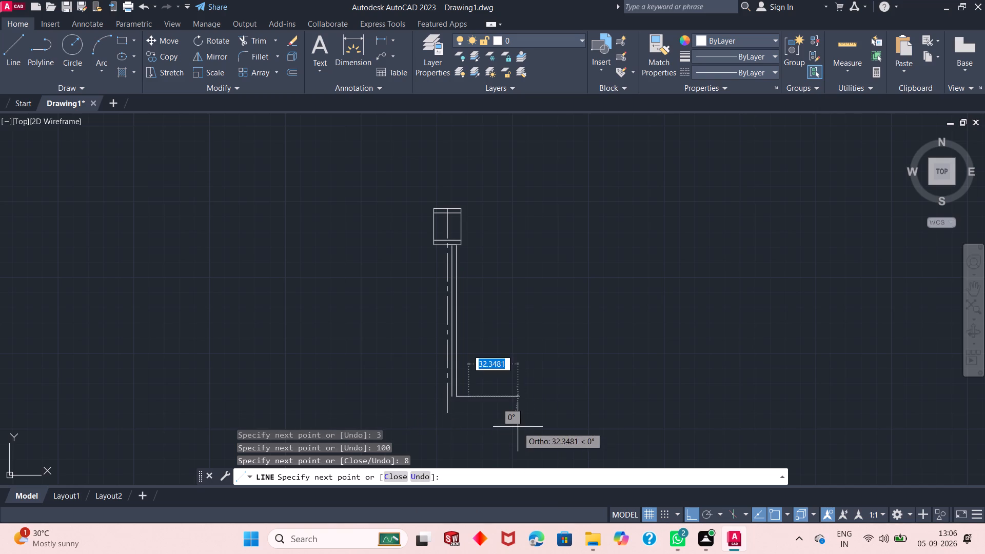
pyautogui.write('14')
pyautogui.press('Return')
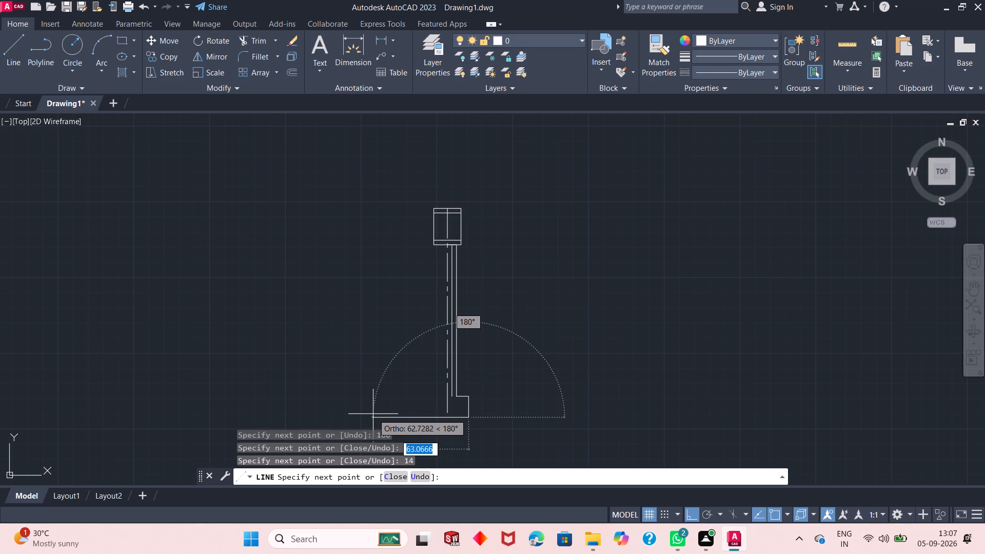
pyautogui.write('28')
pyautogui.press('Return')
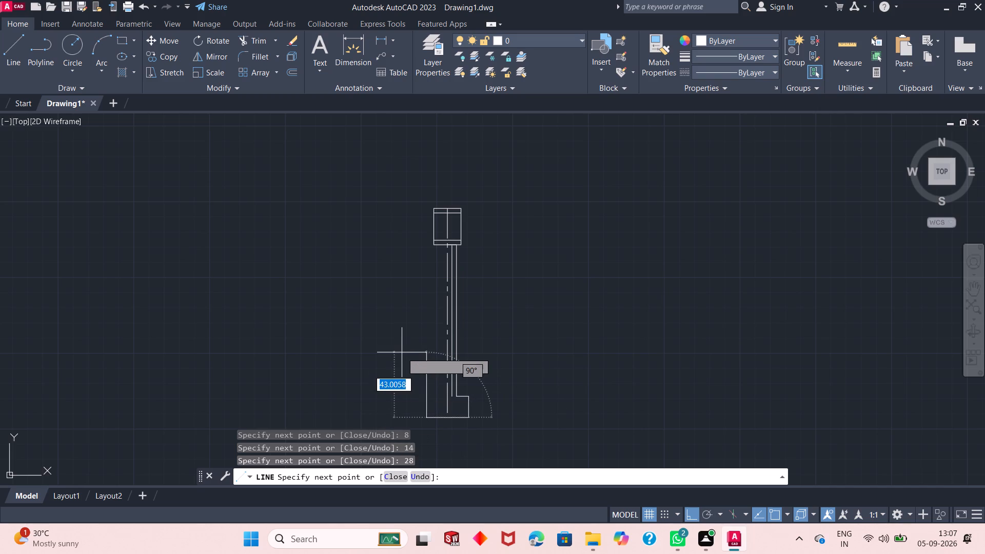
pyautogui.write('14')
pyautogui.press('Return')
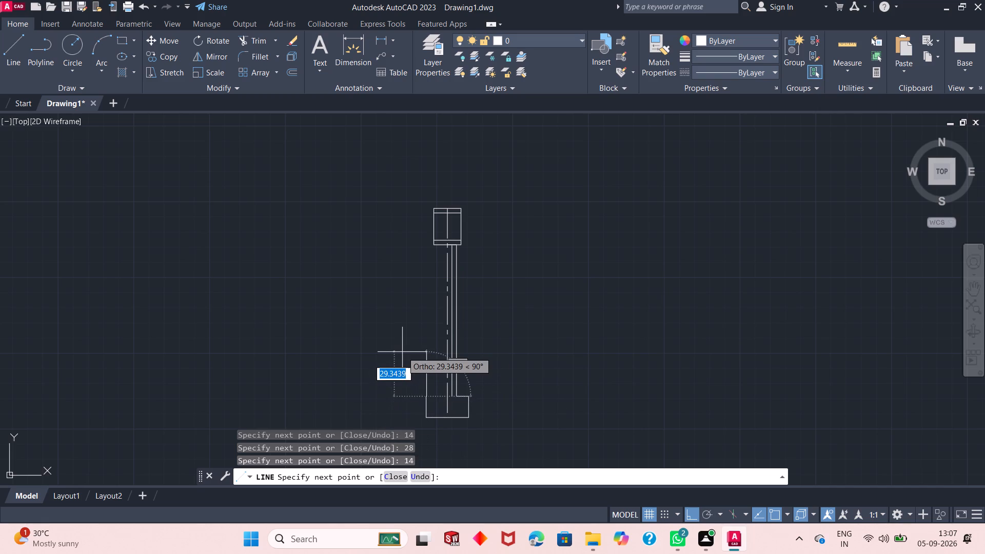
pyautogui.press('8')
pyautogui.press('Return')
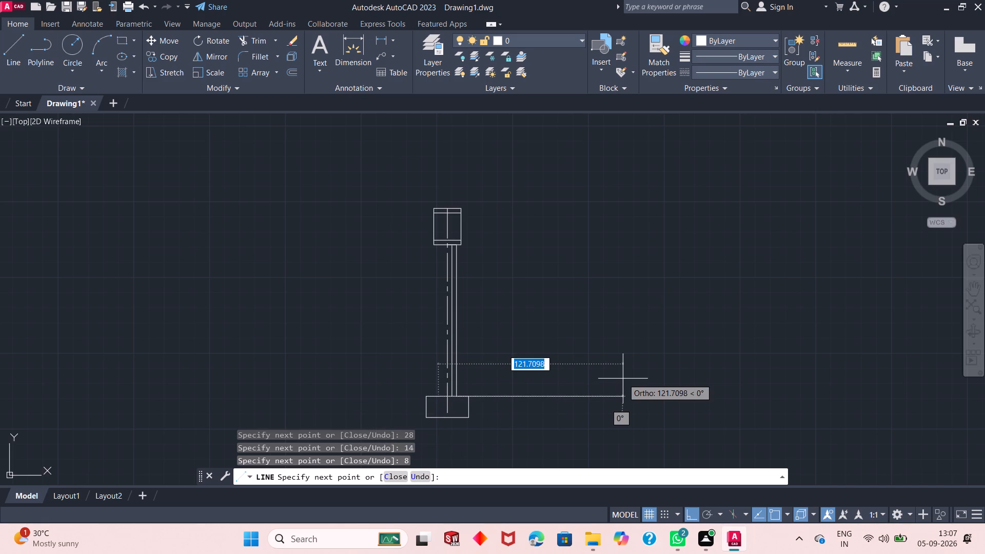
# Complete the stem's left outer side by running the outline straight up to the square's bottom edge.
pyautogui.click(442, 244)
pyautogui.press('Escape')
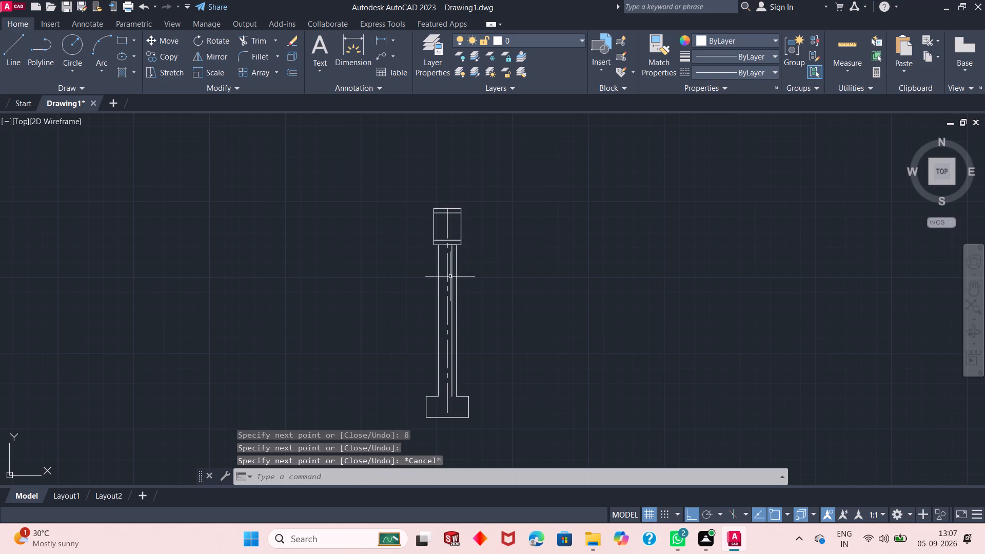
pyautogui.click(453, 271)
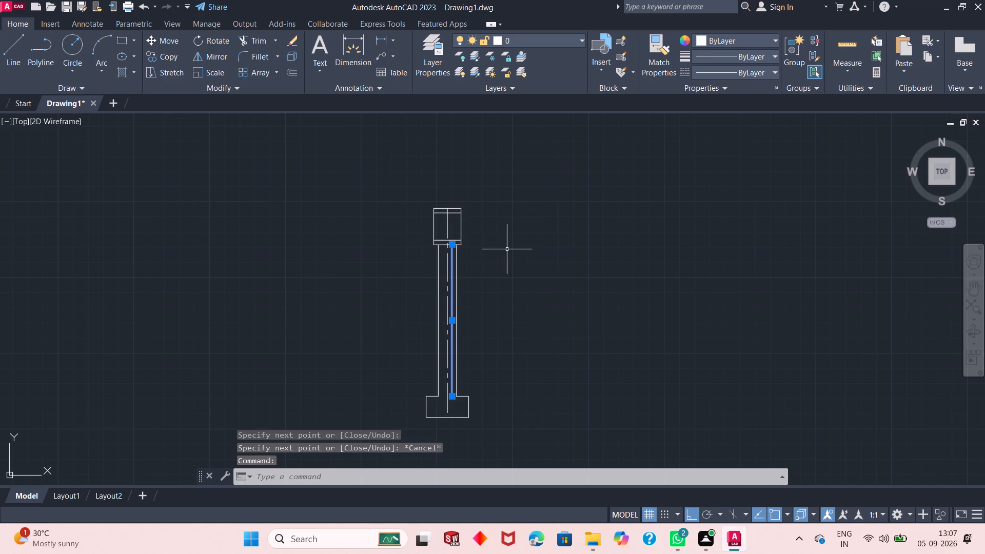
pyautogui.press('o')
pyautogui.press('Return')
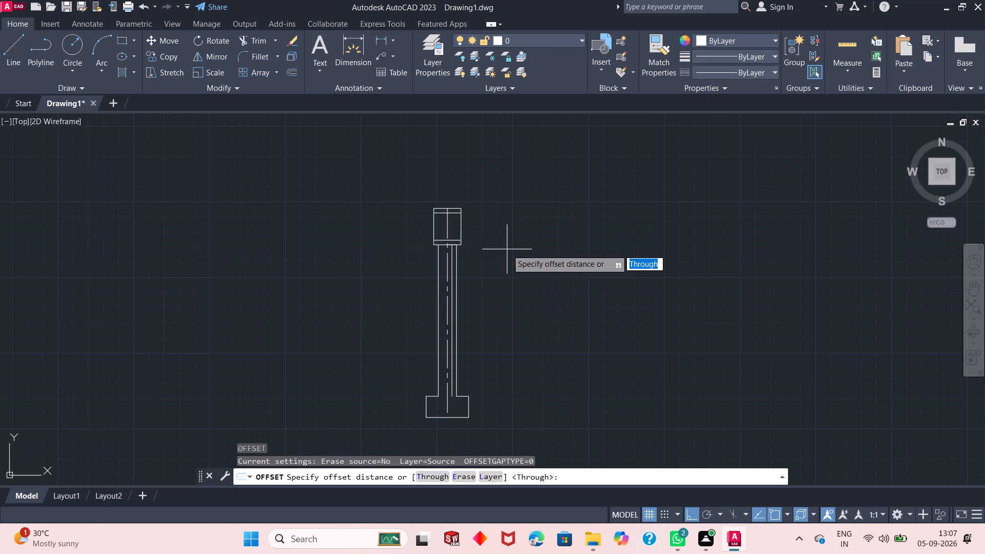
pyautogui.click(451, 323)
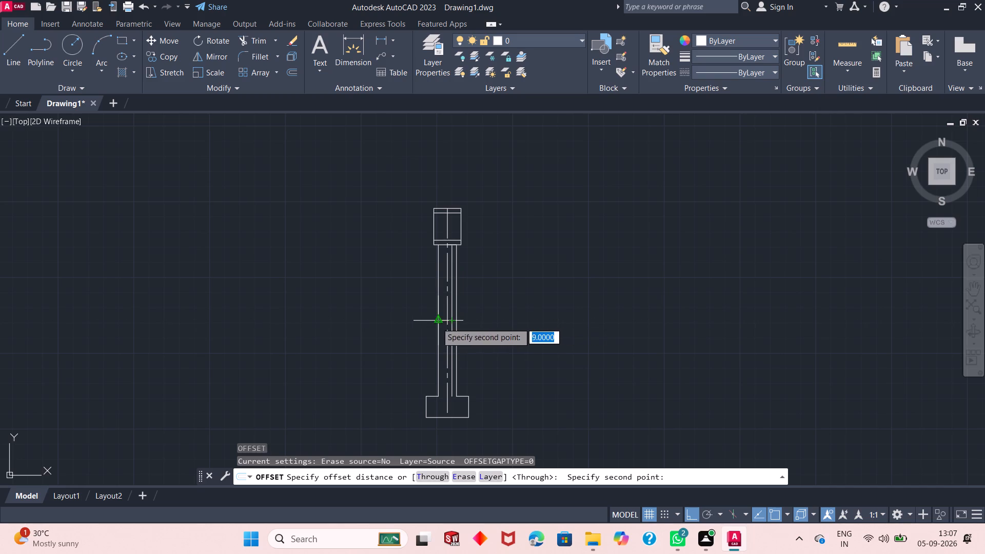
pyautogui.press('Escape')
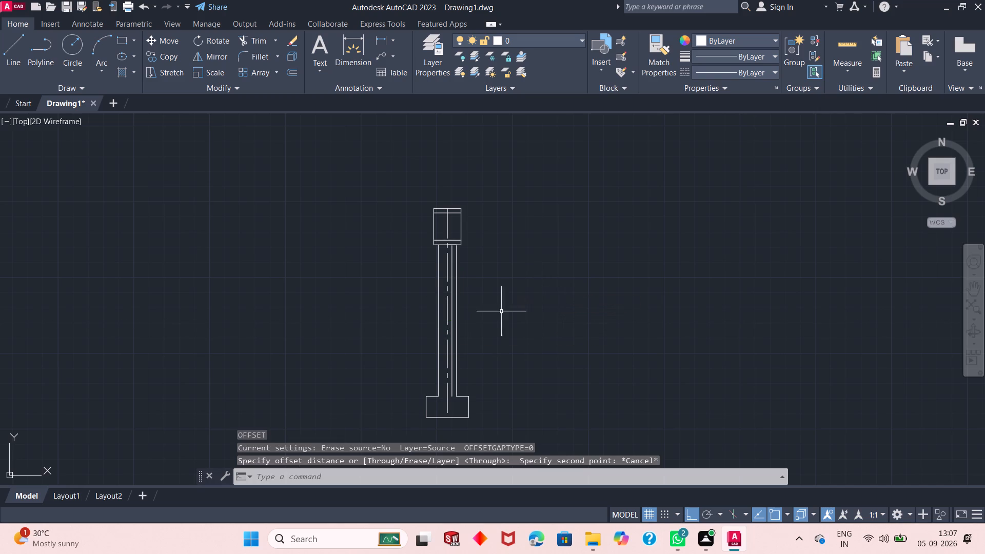
# Offset the inner 100-unit stem line by 6 units to the left side of the centre line.
pyautogui.press('o')
pyautogui.press('space')
pyautogui.press('space')
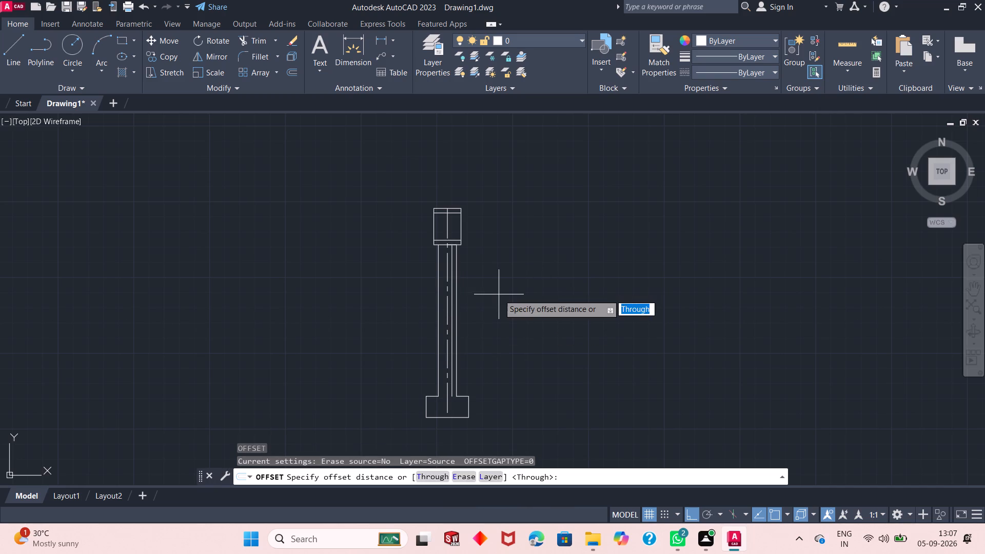
pyautogui.click(452, 310)
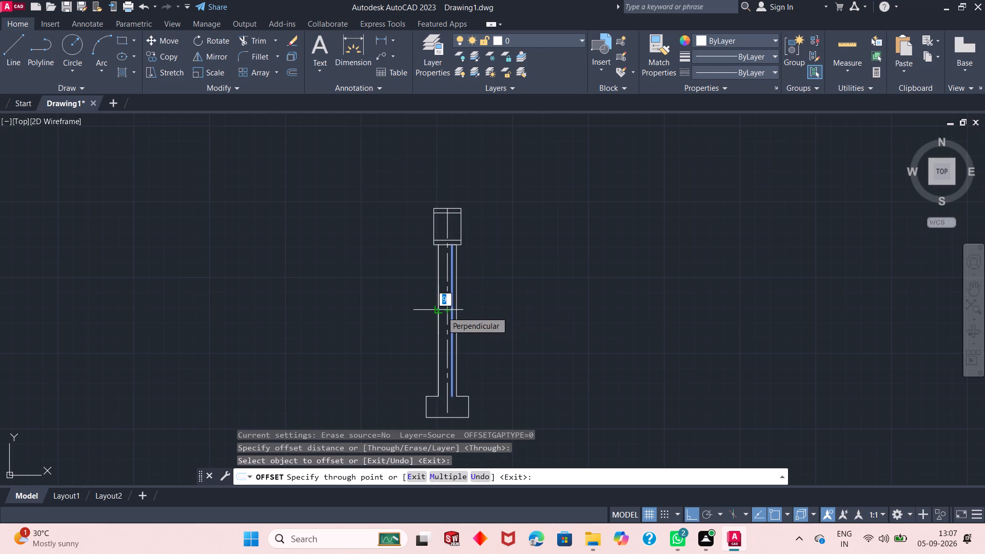
pyautogui.press('6')
pyautogui.press('Return')
pyautogui.press('Escape')
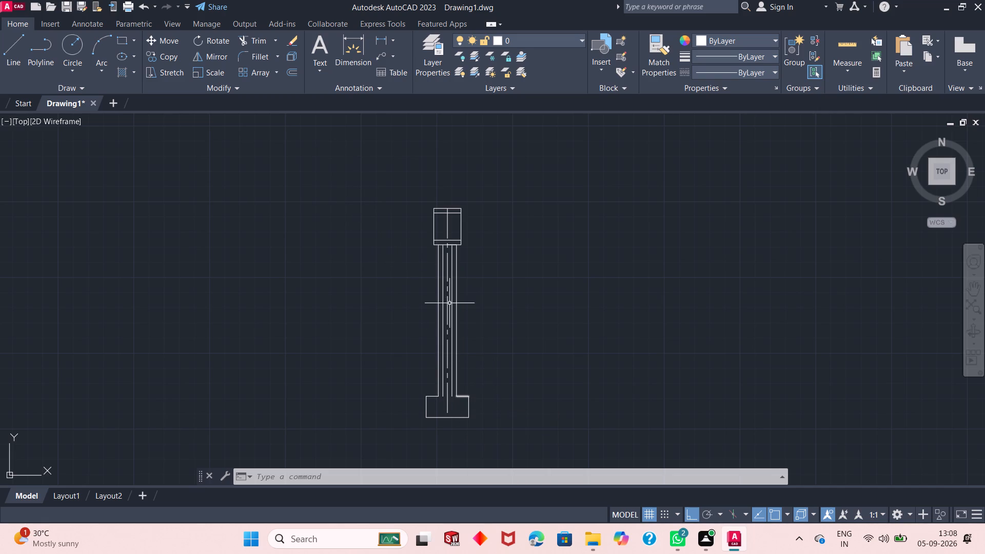
# Draw a 7-unit line straight down from the base's upper right corner along its side.
pyautogui.write('l')
pyautogui.press('space')
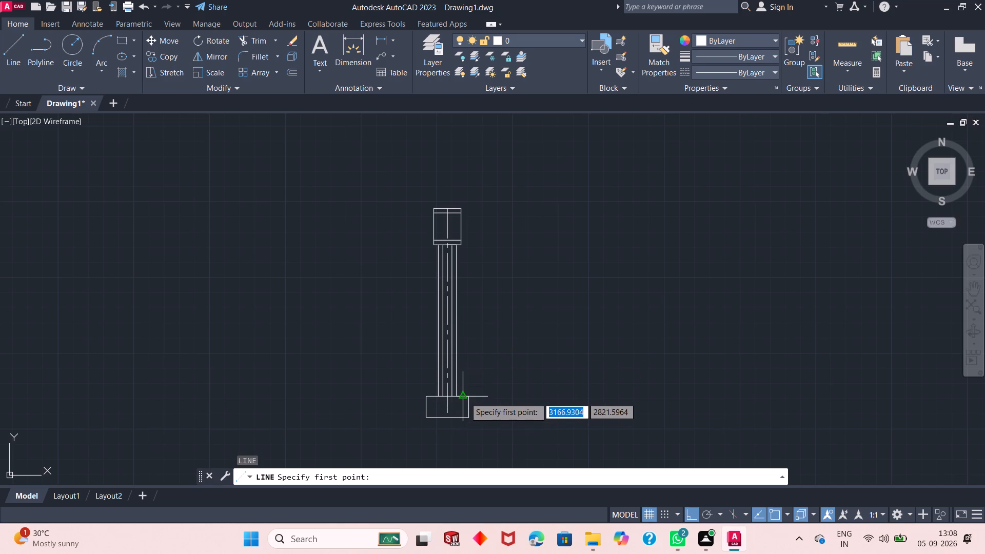
pyautogui.click(467, 397)
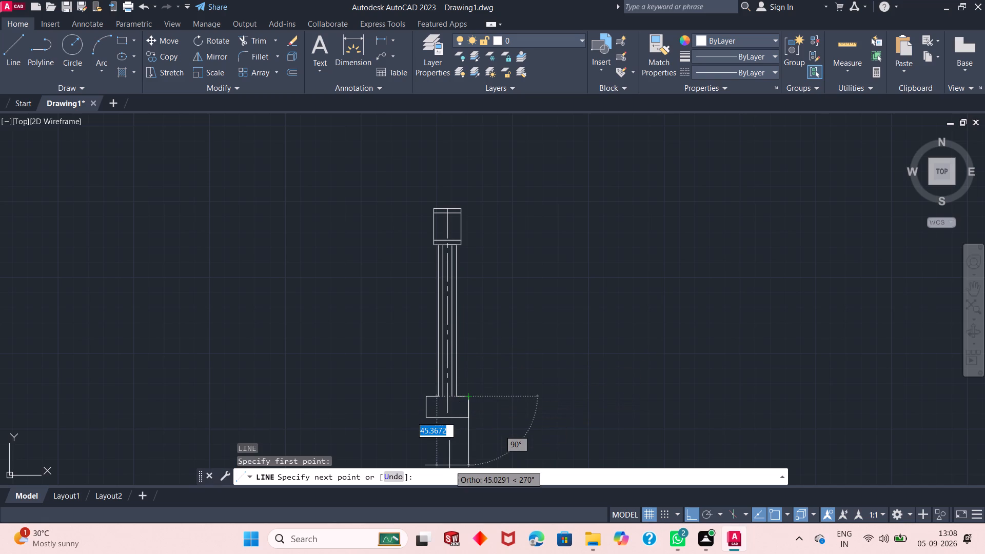
pyautogui.press('7')
pyautogui.press('Return')
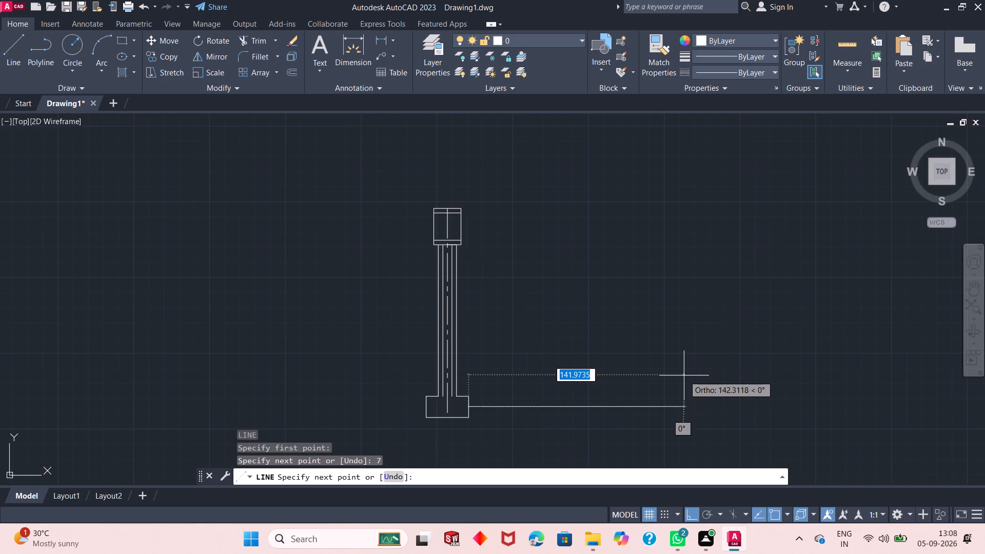
pyautogui.press('Escape')
# Draw a 7-unit line straight down from the base's upper left corner along its side.
pyautogui.write('l')
pyautogui.press('space')
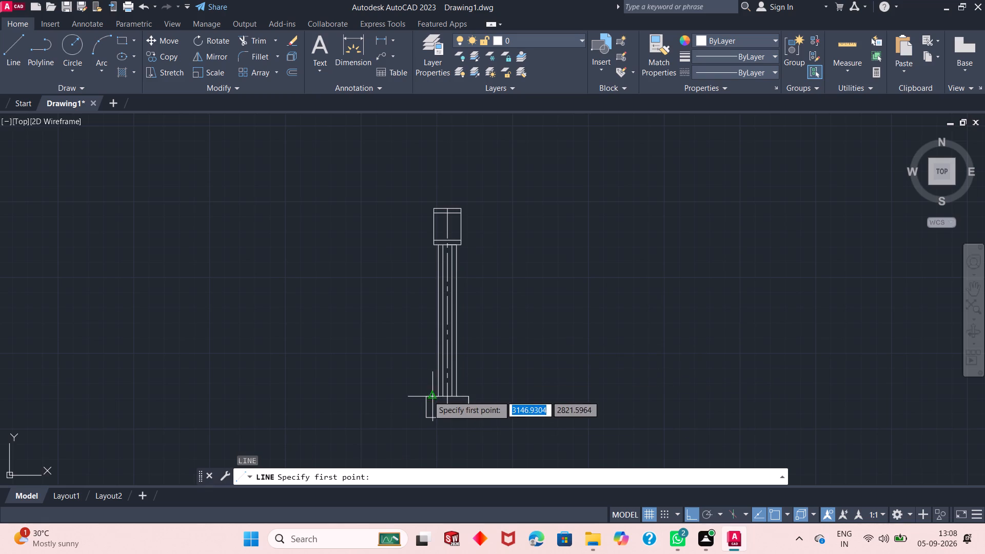
pyautogui.click(424, 395)
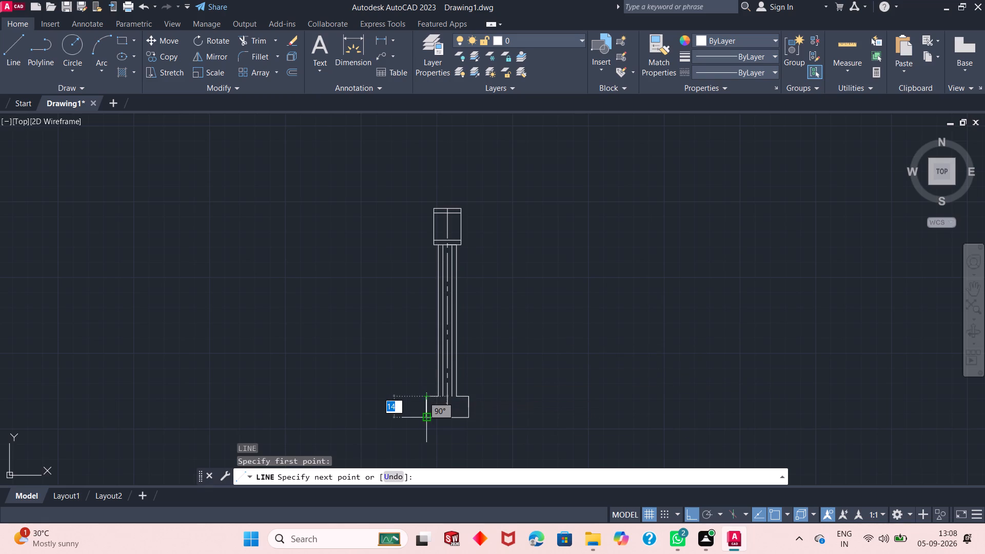
pyautogui.press('7')
pyautogui.press('Return')
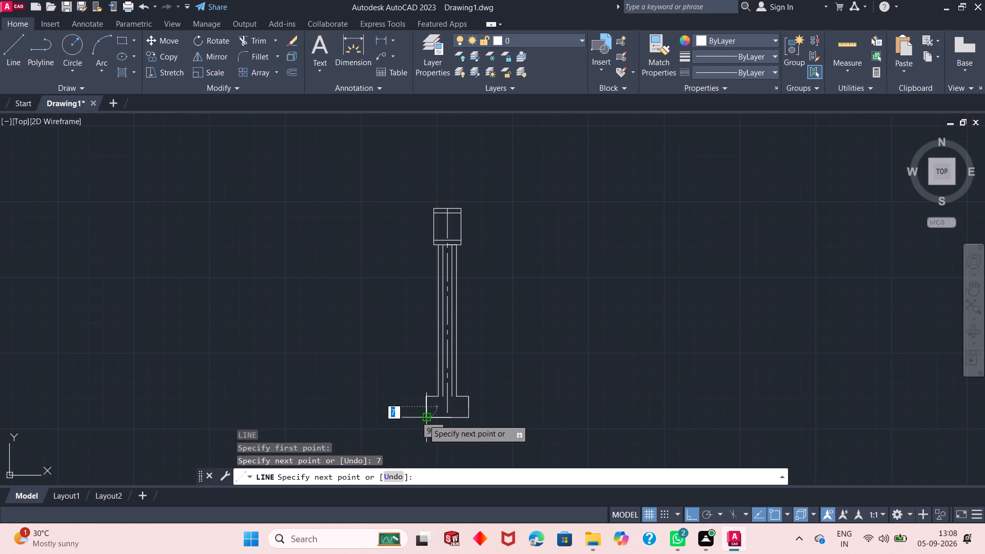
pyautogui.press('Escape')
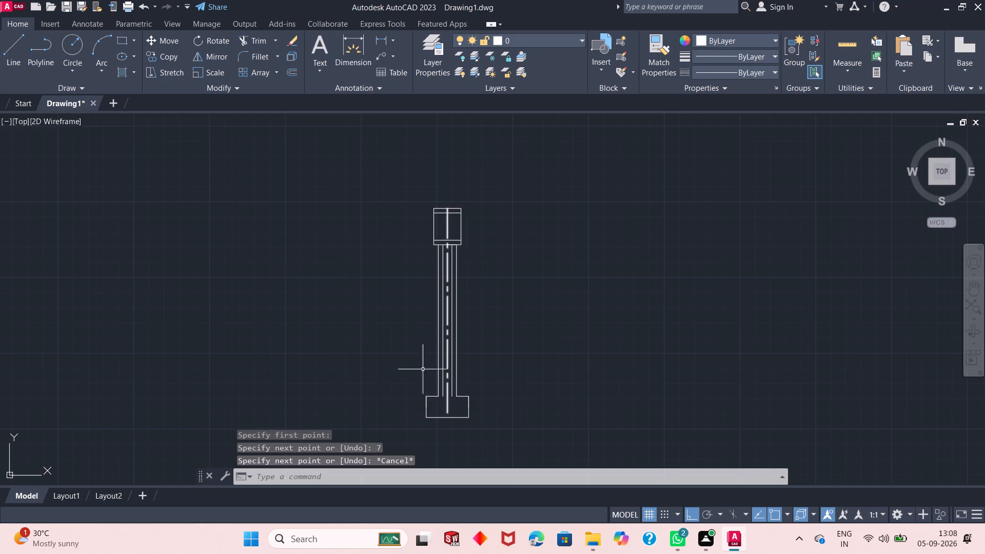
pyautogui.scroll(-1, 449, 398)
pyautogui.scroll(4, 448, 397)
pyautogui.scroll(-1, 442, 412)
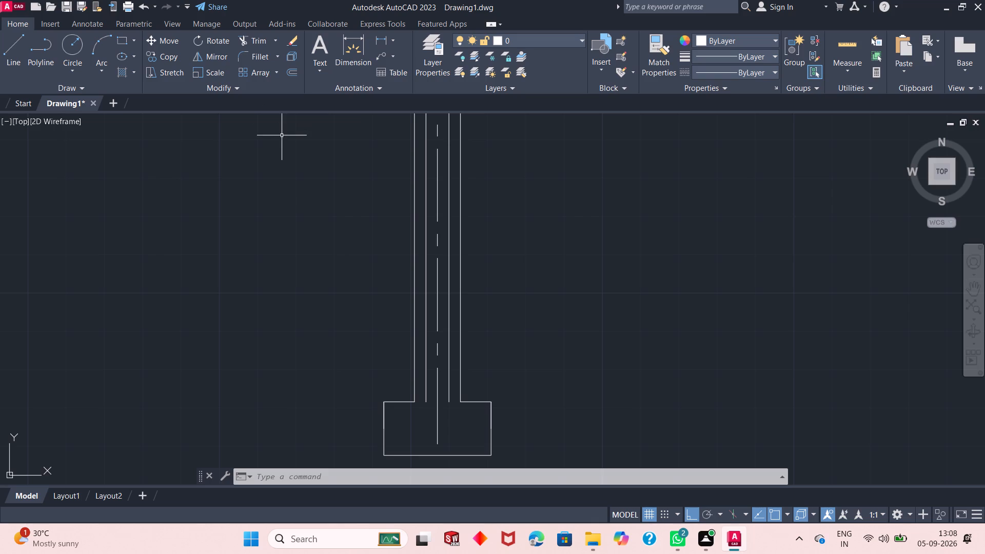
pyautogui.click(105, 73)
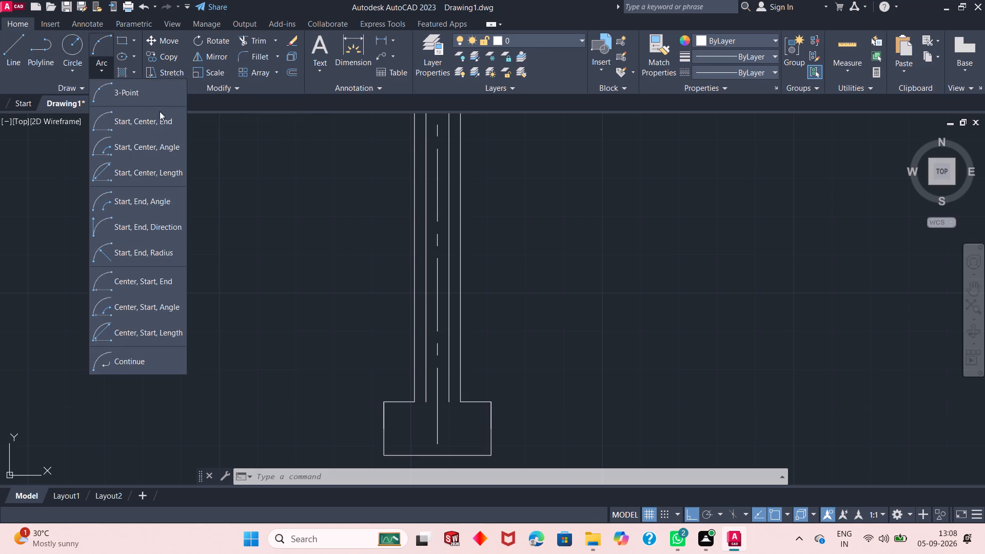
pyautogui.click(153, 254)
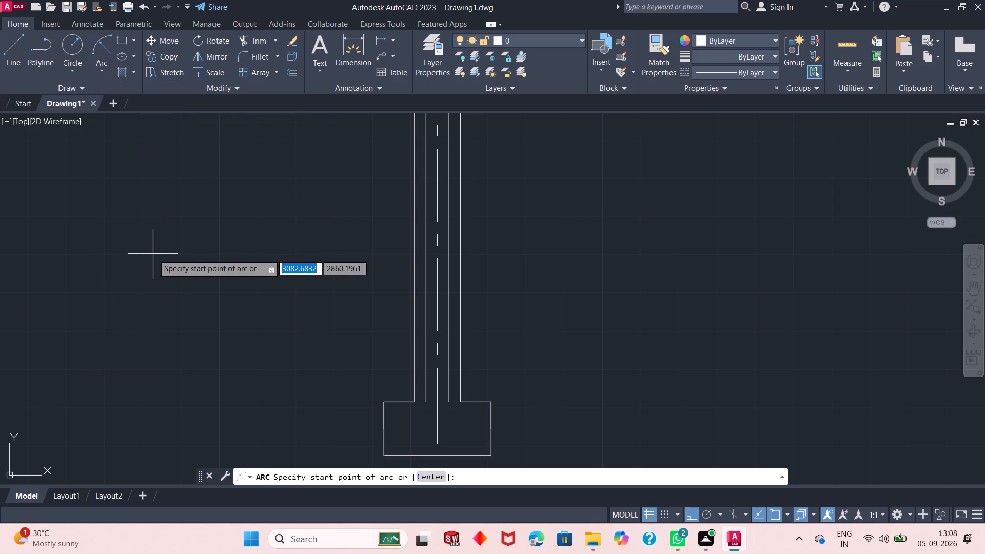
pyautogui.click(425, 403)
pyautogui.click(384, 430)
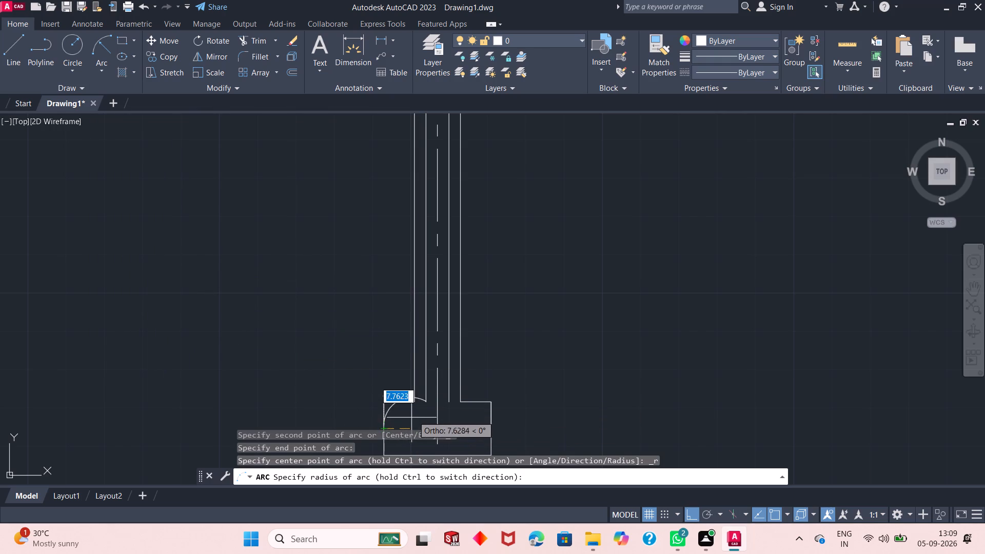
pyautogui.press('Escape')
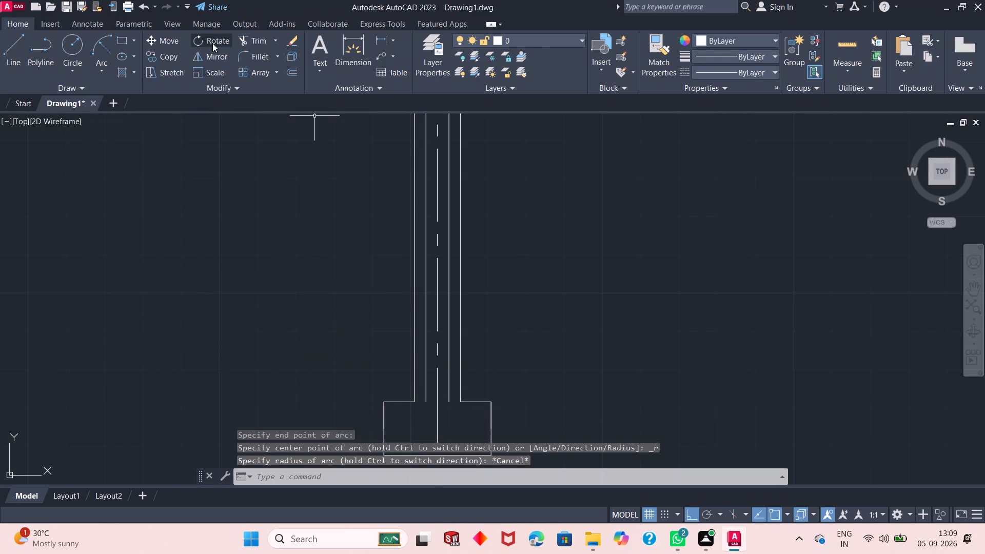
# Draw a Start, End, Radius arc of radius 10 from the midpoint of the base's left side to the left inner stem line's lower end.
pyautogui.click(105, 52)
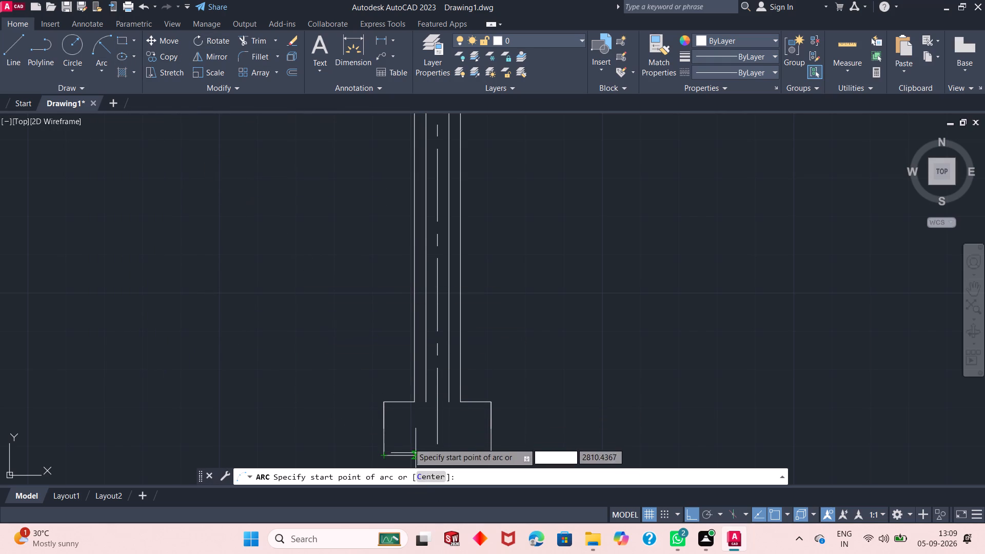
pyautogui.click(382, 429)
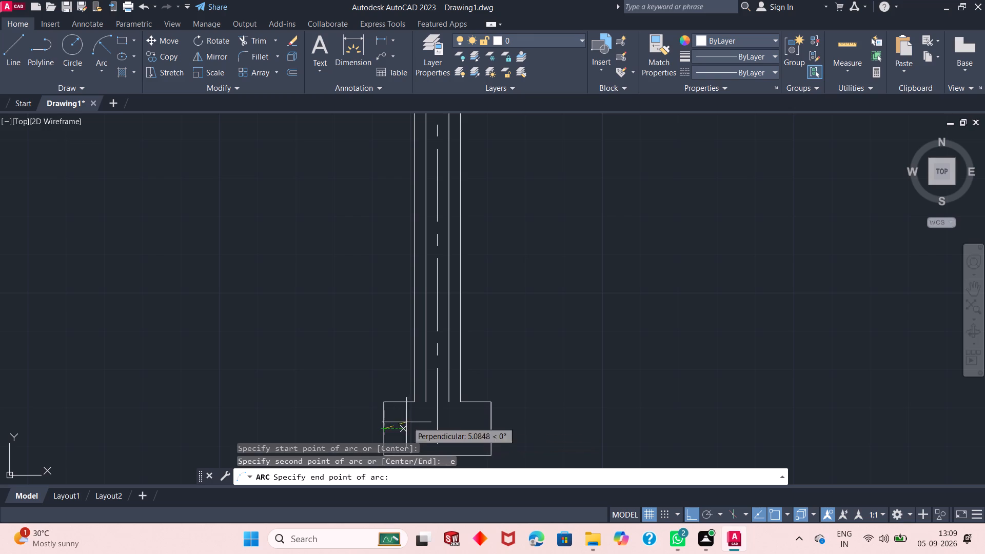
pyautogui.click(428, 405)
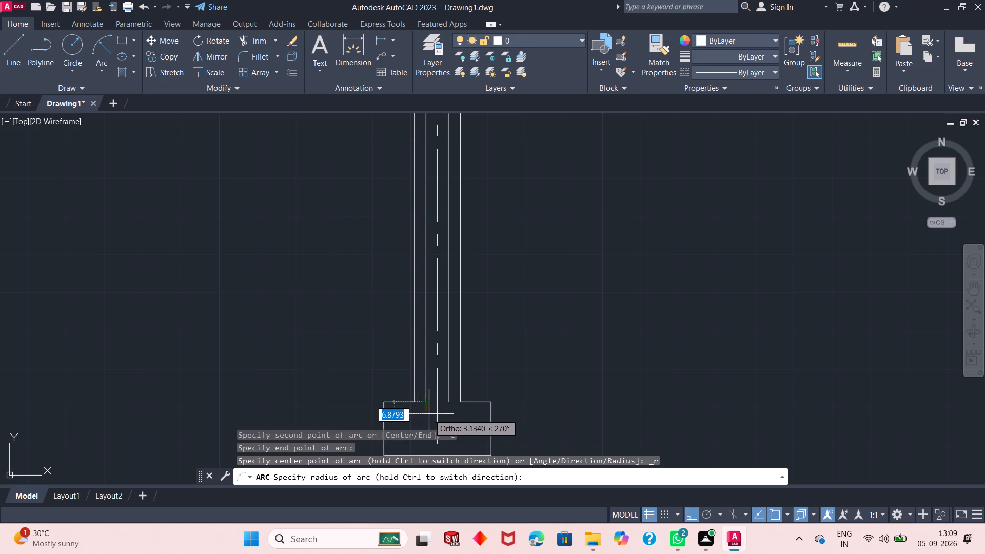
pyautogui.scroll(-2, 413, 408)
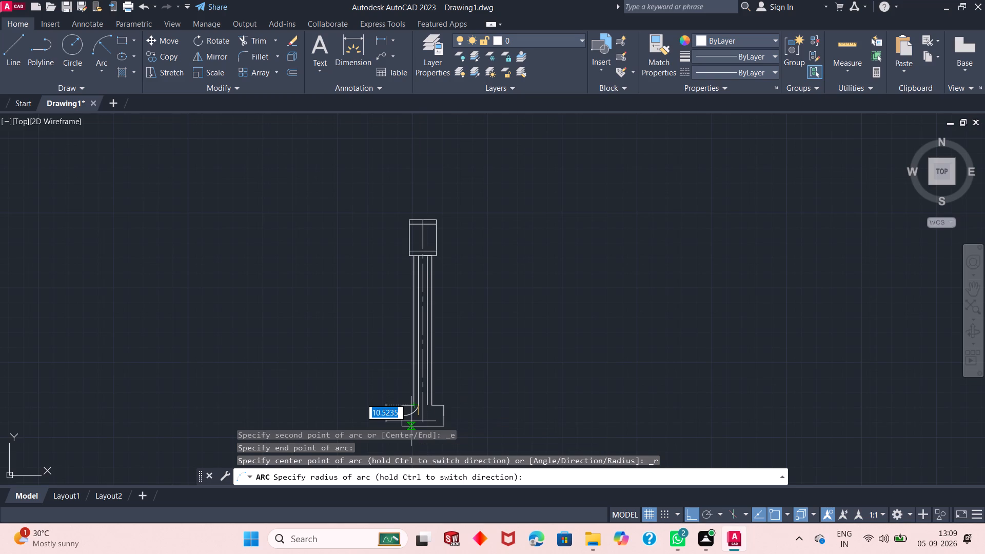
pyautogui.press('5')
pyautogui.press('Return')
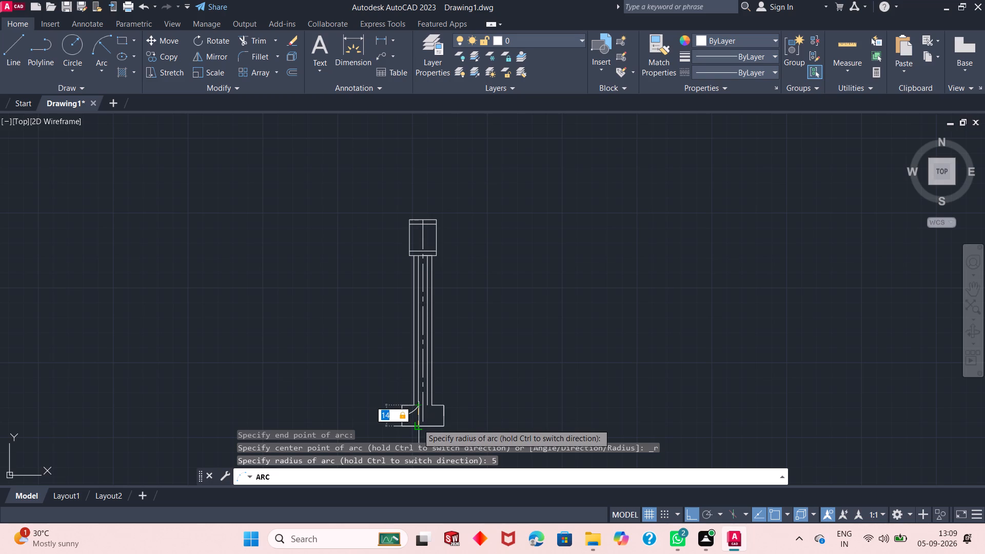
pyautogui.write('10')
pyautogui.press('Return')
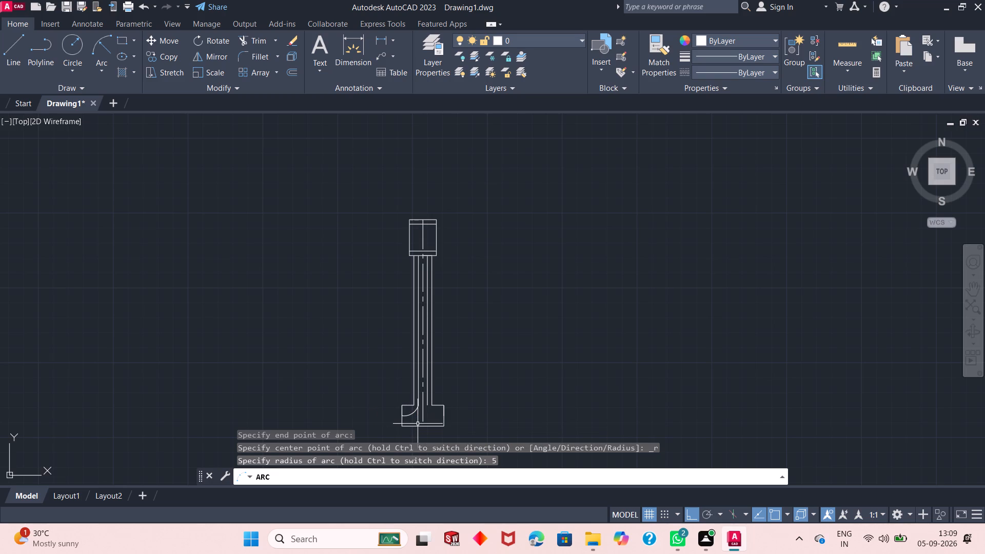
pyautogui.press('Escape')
# Check the new arc's size with a diameter dimension, without placing it.
pyautogui.scroll(1, 416, 425)
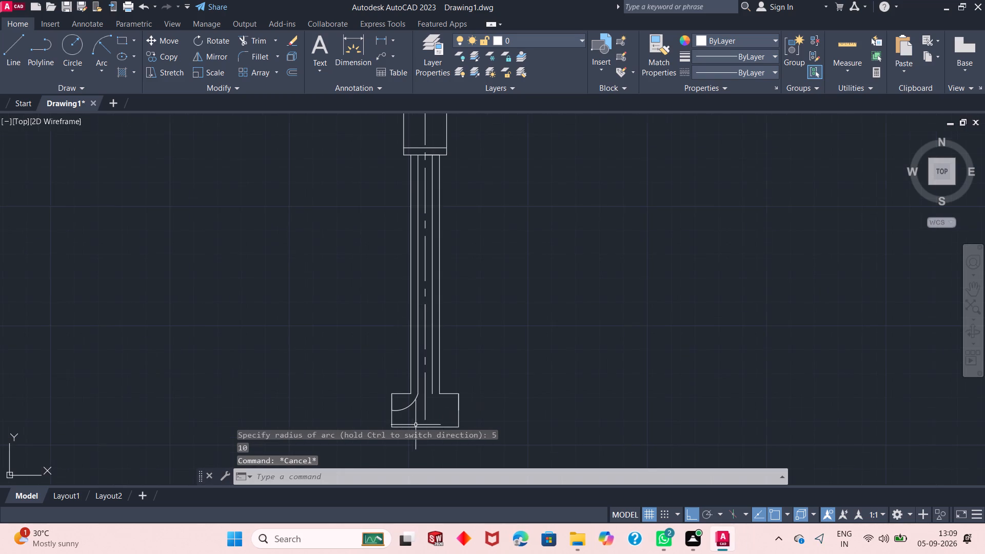
pyautogui.scroll(2, 416, 425)
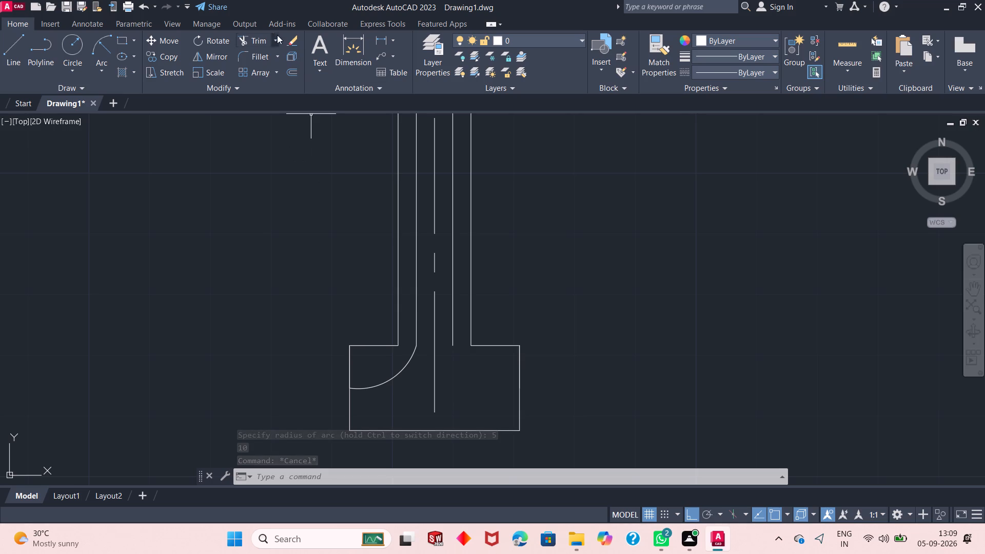
pyautogui.click(396, 41)
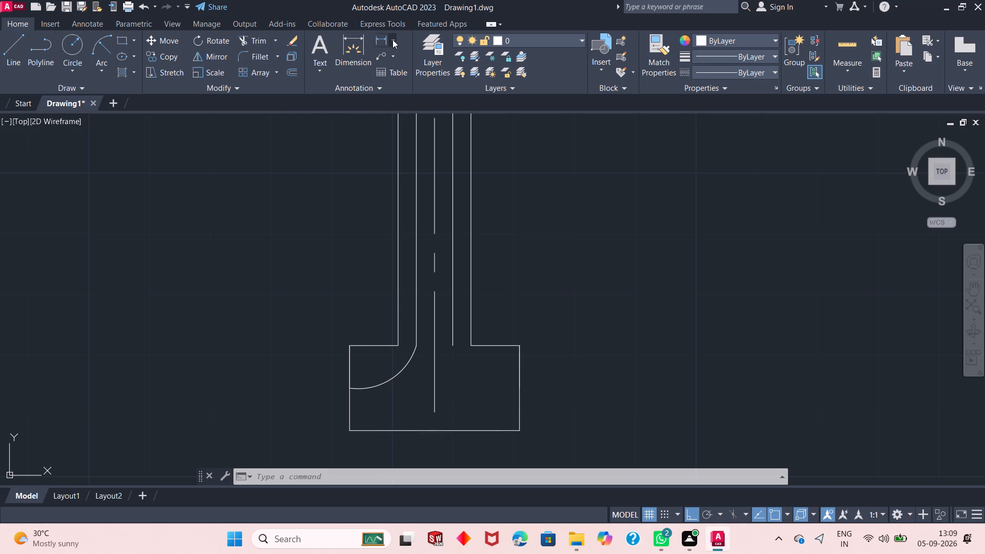
pyautogui.click(391, 41)
pyautogui.click(396, 190)
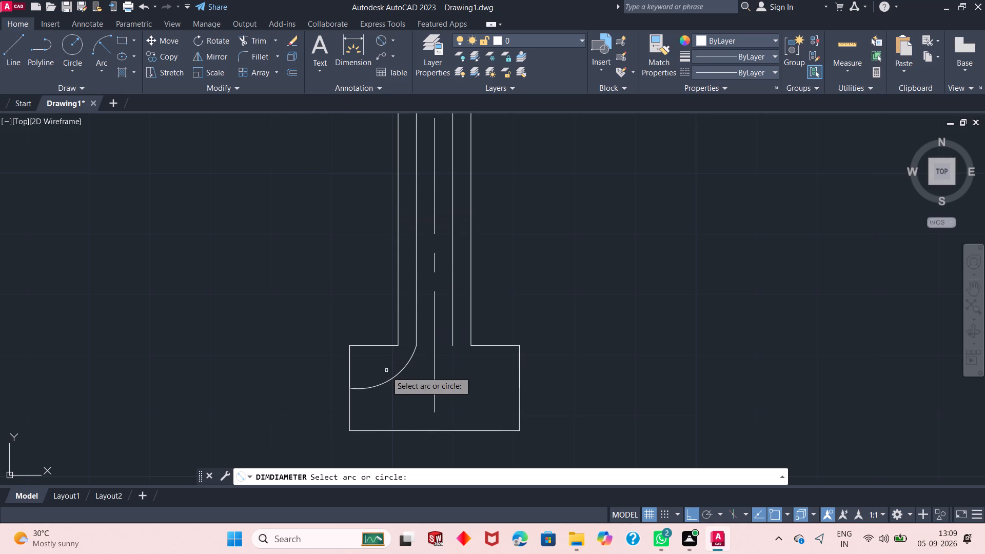
pyautogui.click(386, 382)
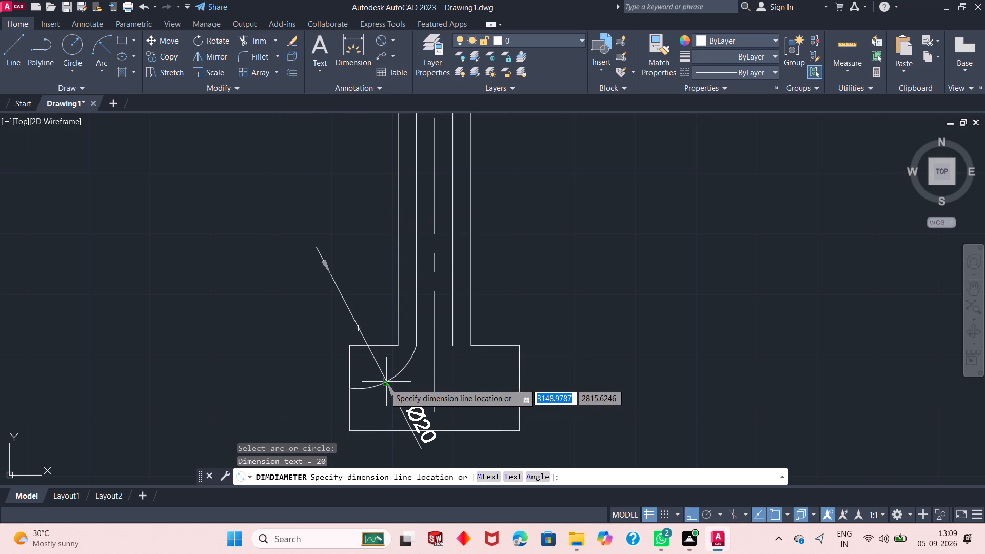
pyautogui.press('Escape')
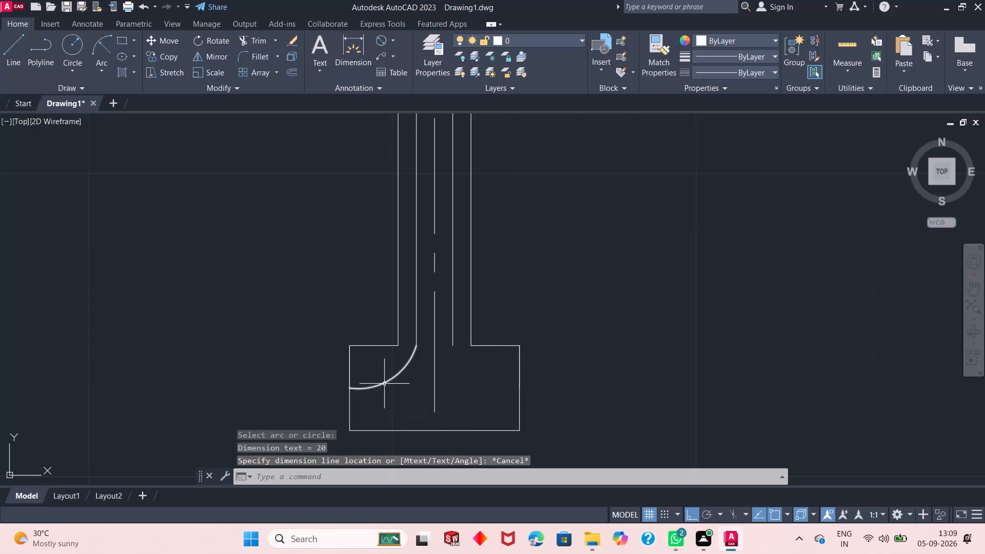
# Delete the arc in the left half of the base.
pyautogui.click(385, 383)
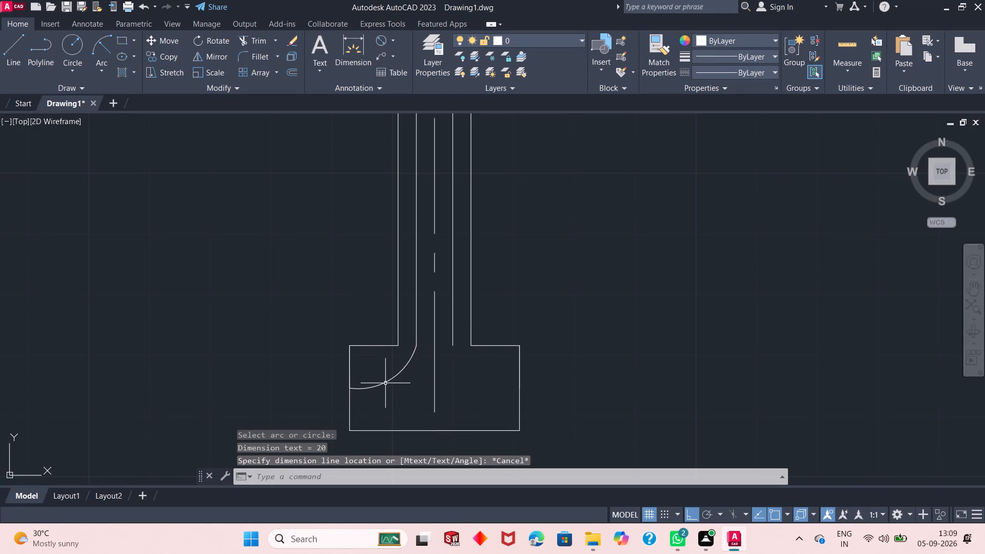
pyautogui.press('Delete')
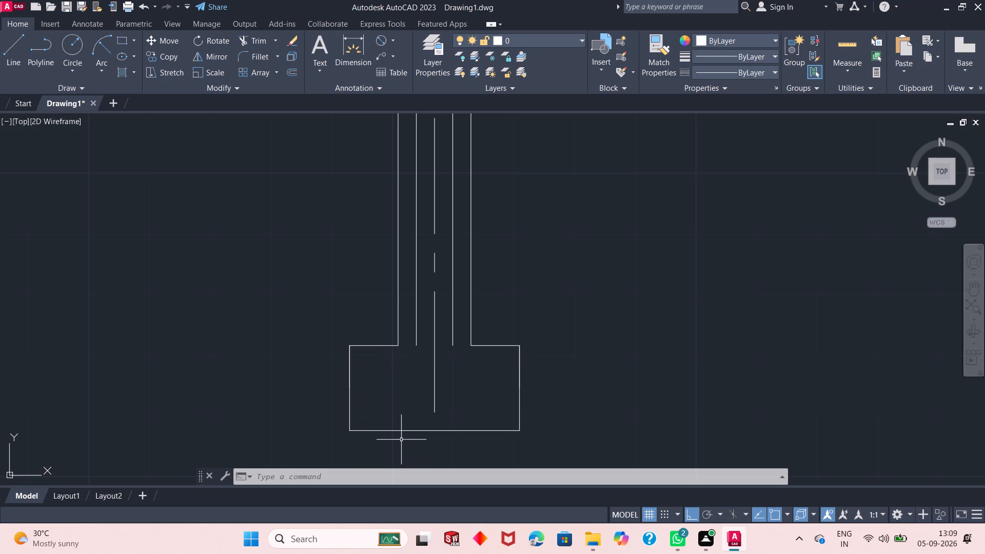
# Draw a radius 8 arc from the midpoint of the base's left side to the lower end of the left outer stem line.
pyautogui.click(109, 37)
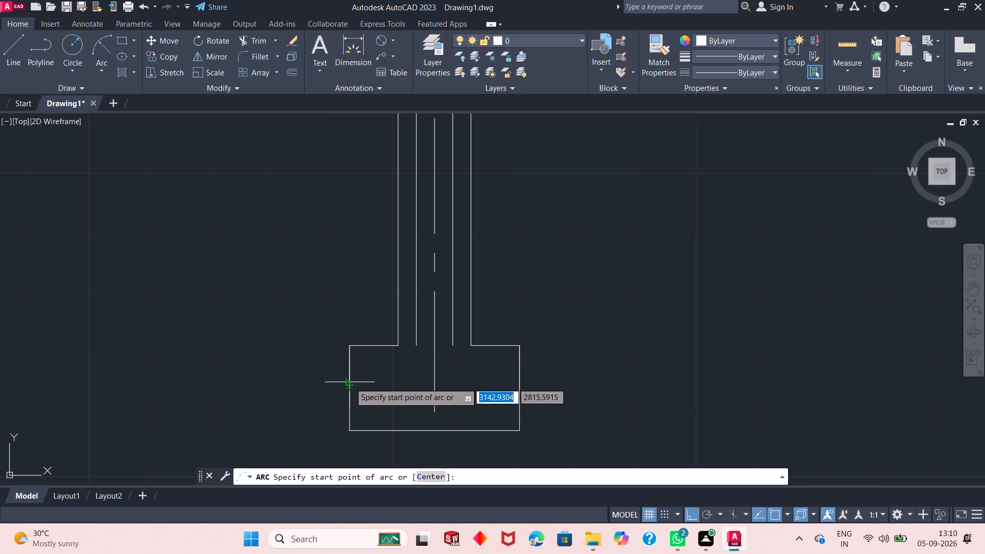
pyautogui.click(347, 389)
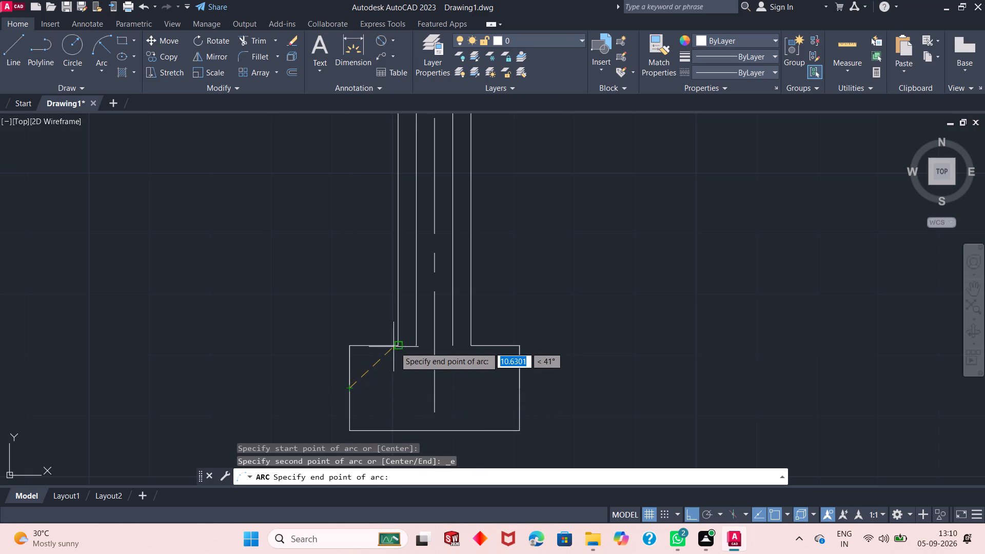
pyautogui.click(399, 347)
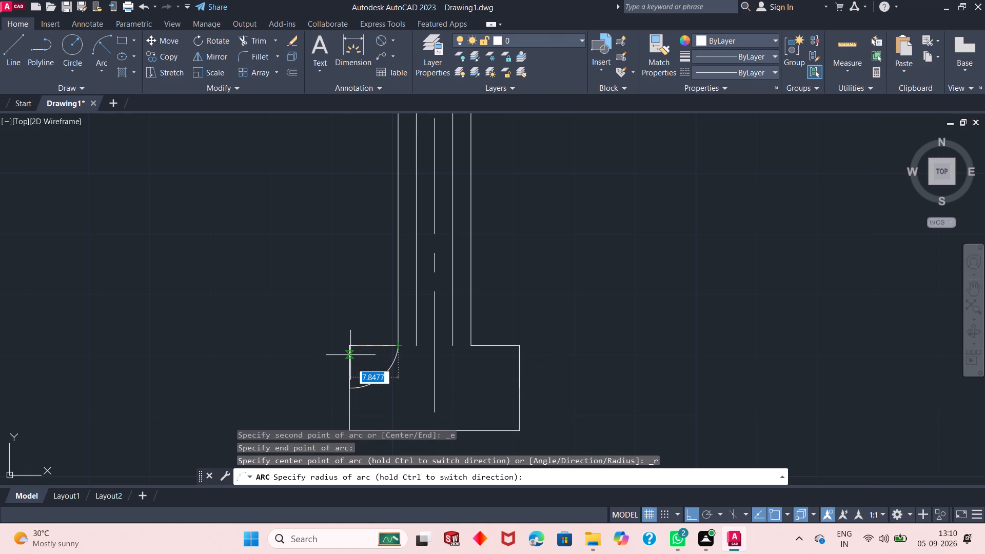
pyautogui.press('5')
pyautogui.press('BackSpace')
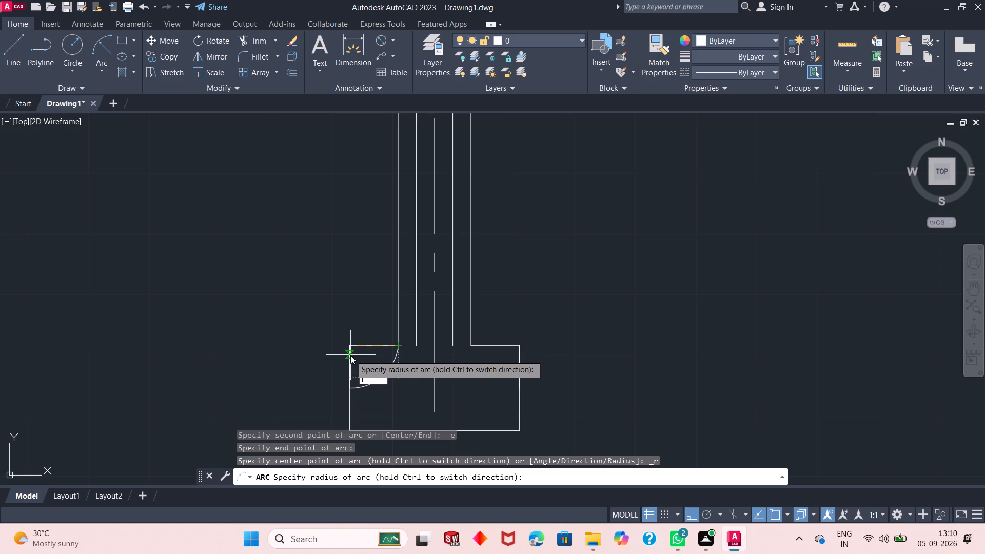
pyautogui.press('8')
pyautogui.press('Return')
# Draw an arc of about 8.8 radius from the midpoint of the base's left side to the left inner stem line's lower end.
pyautogui.click(94, 40)
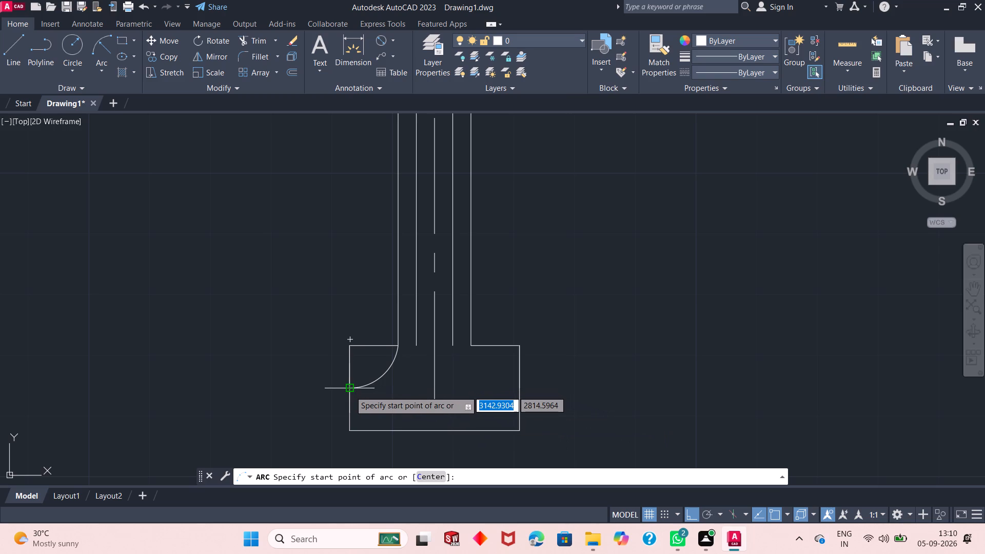
pyautogui.click(350, 392)
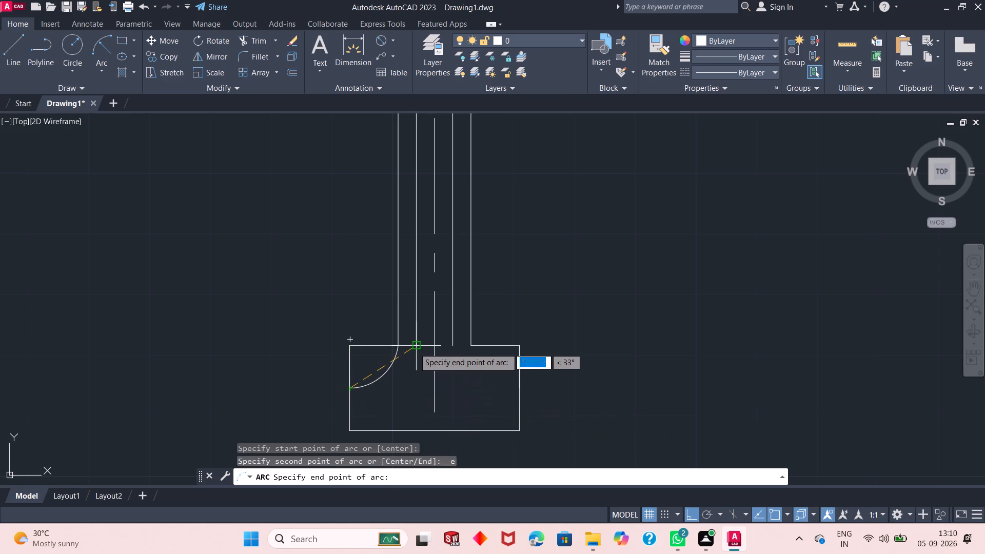
pyautogui.click(416, 347)
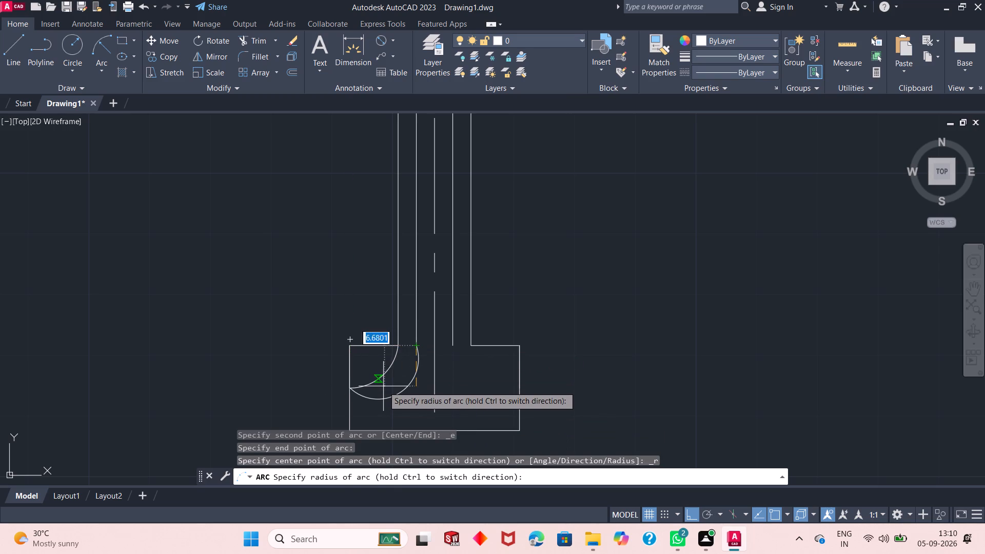
pyautogui.press('5')
pyautogui.press('Return')
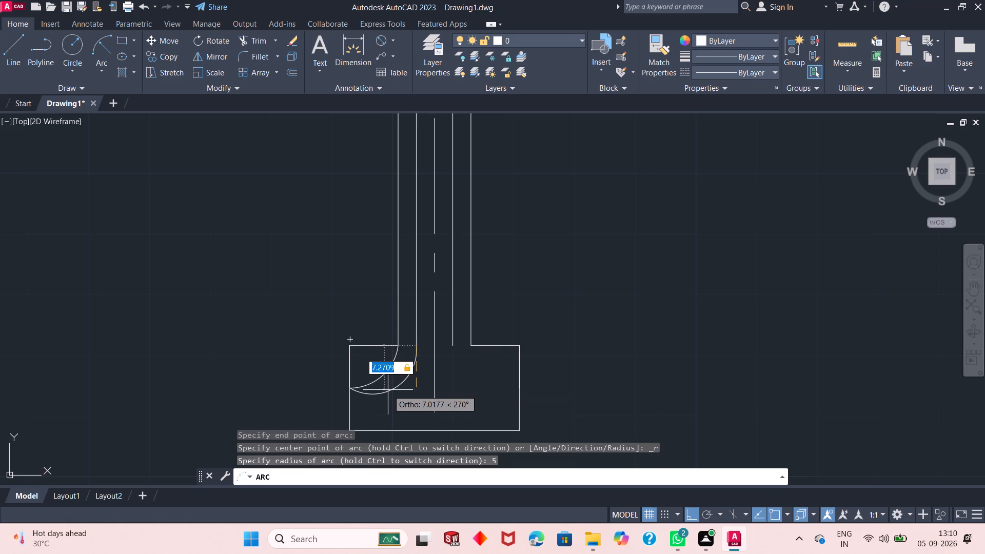
pyautogui.press('5')
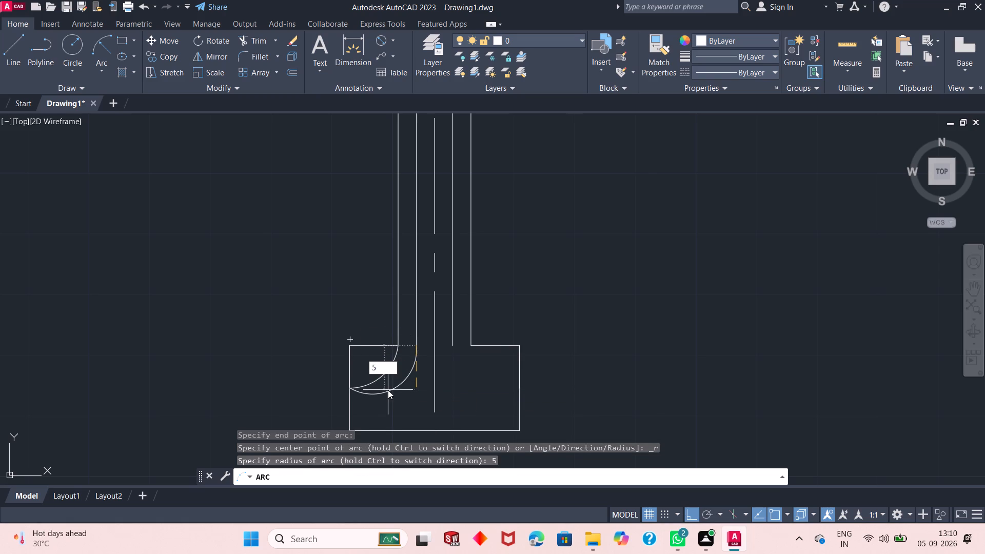
pyautogui.press('Return')
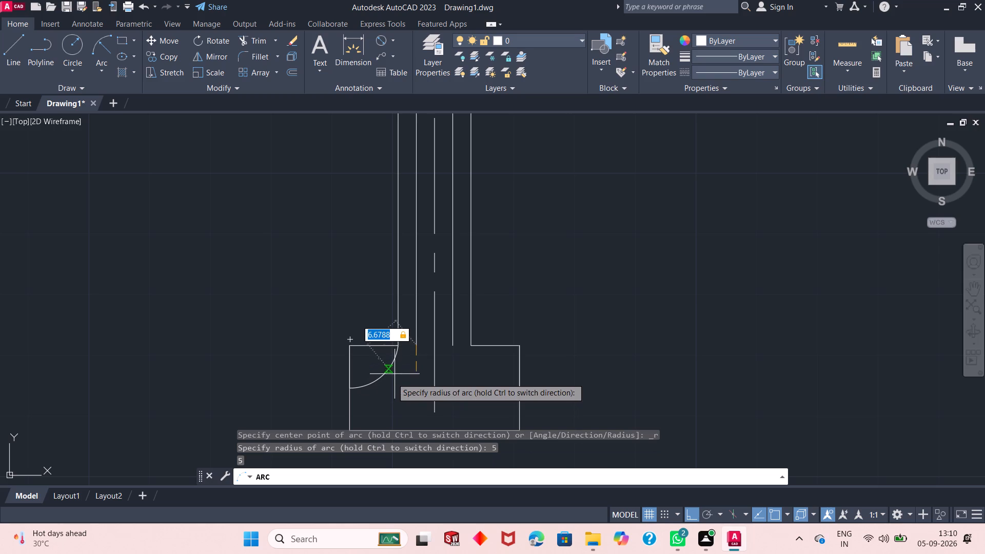
pyautogui.click(385, 400)
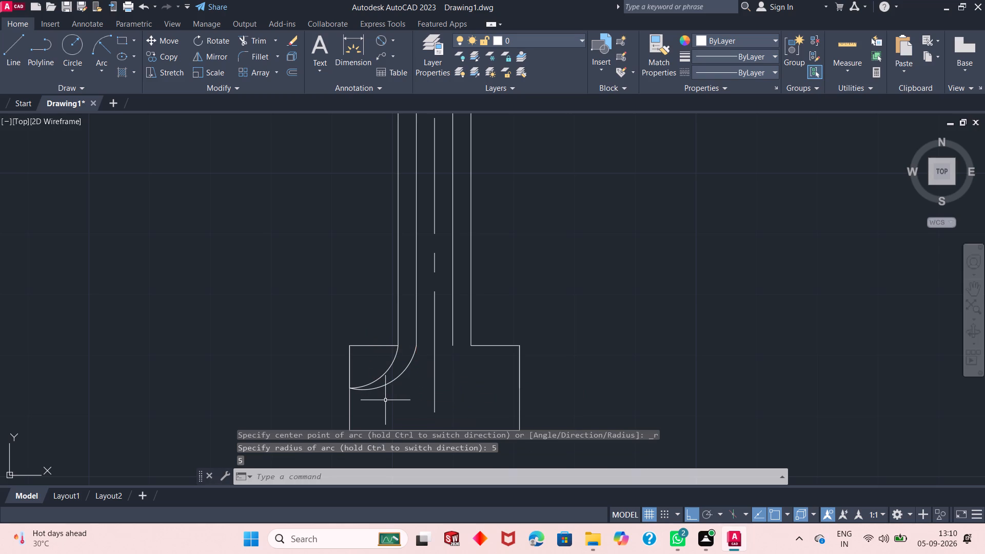
pyautogui.press('Escape')
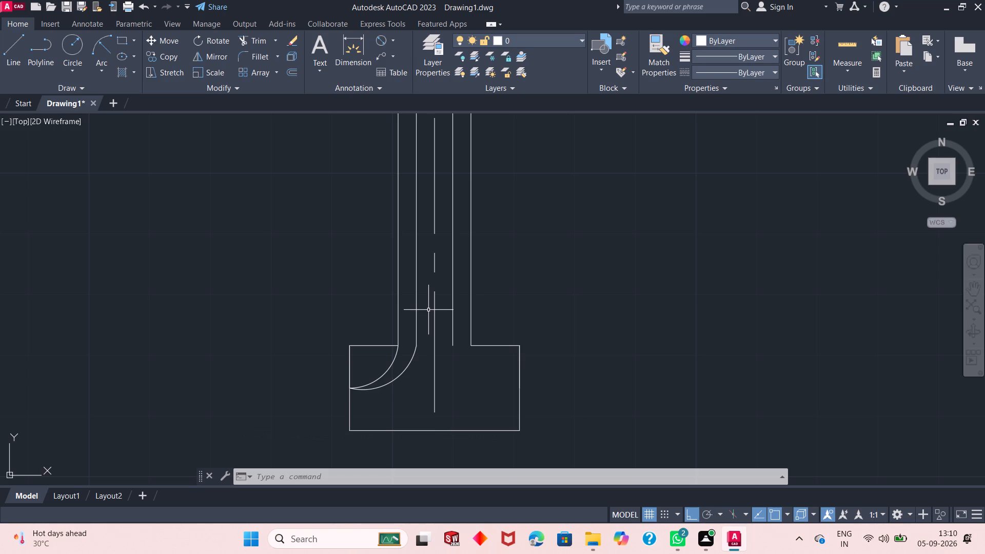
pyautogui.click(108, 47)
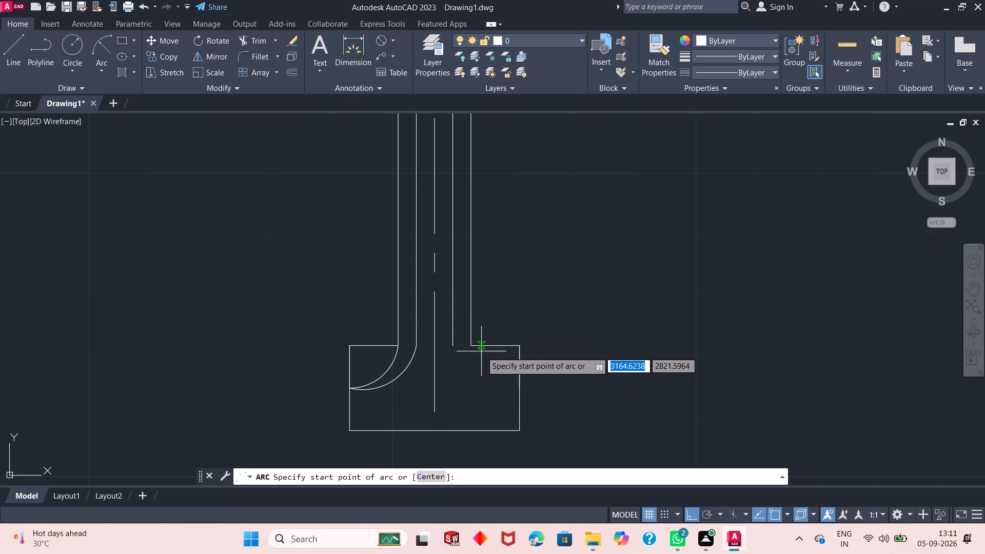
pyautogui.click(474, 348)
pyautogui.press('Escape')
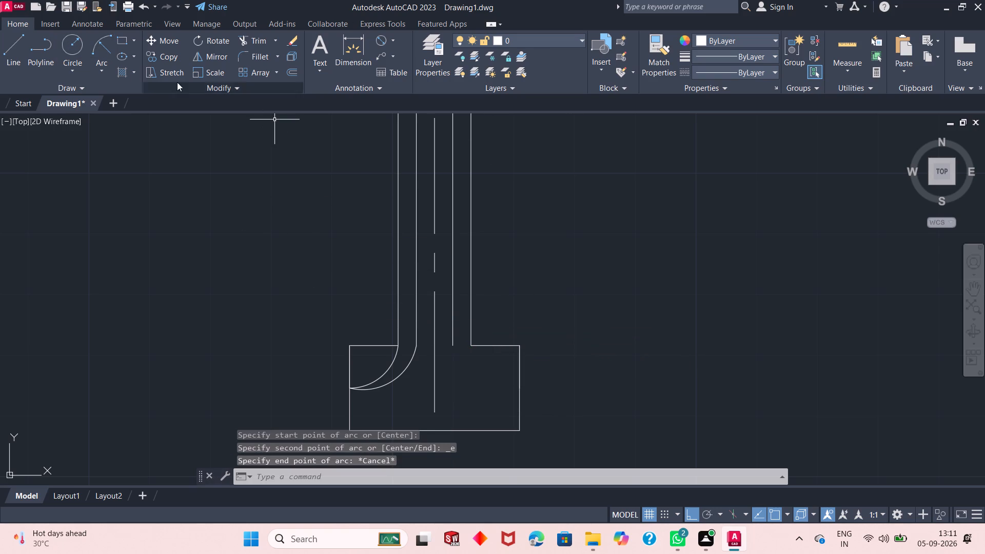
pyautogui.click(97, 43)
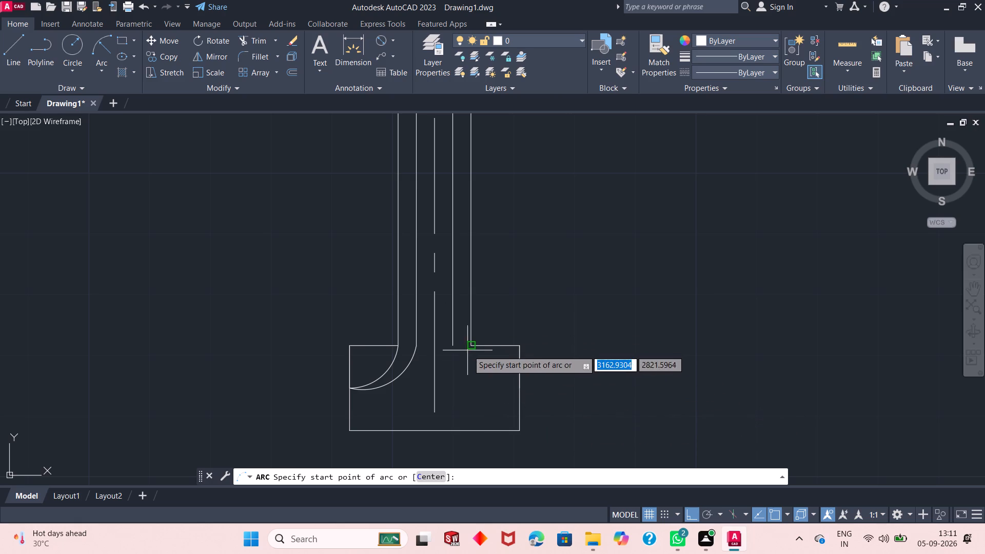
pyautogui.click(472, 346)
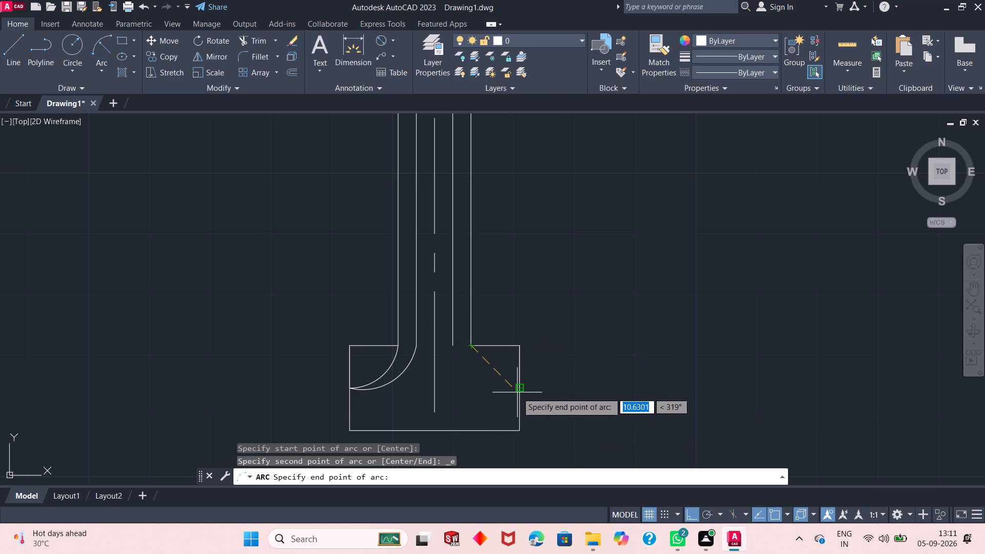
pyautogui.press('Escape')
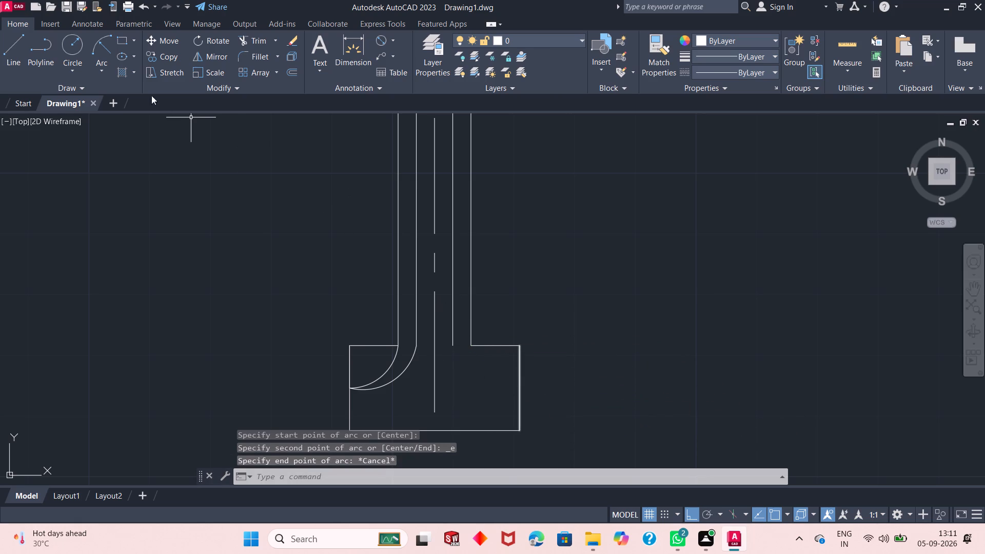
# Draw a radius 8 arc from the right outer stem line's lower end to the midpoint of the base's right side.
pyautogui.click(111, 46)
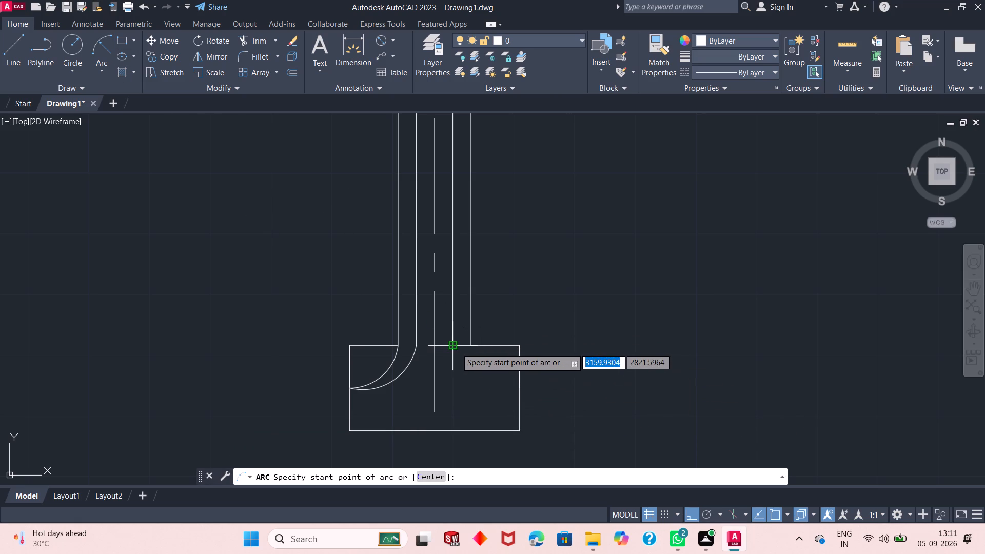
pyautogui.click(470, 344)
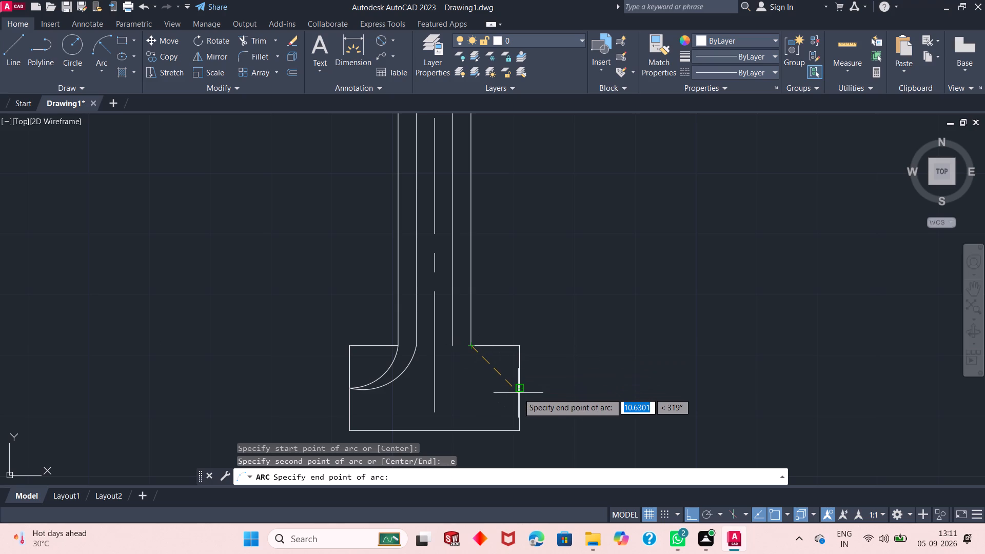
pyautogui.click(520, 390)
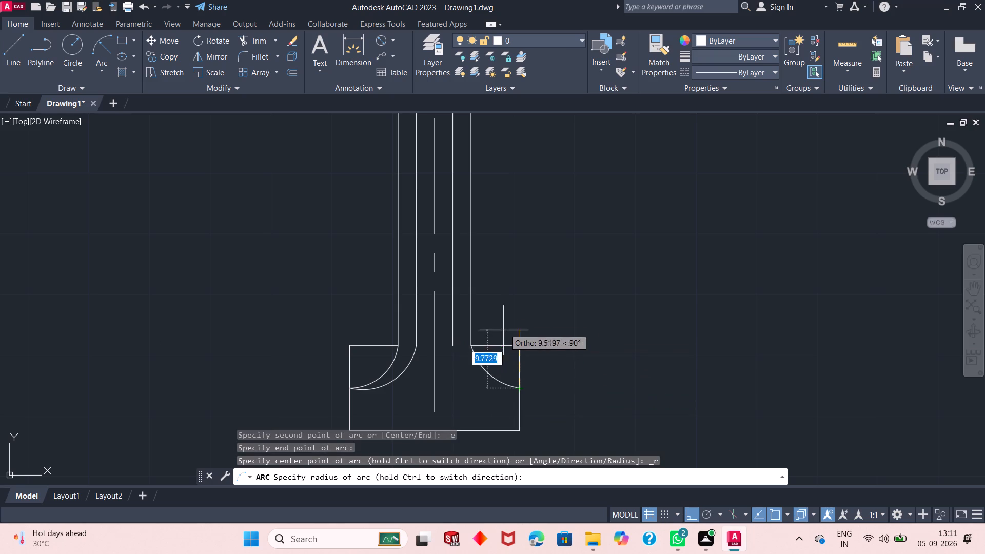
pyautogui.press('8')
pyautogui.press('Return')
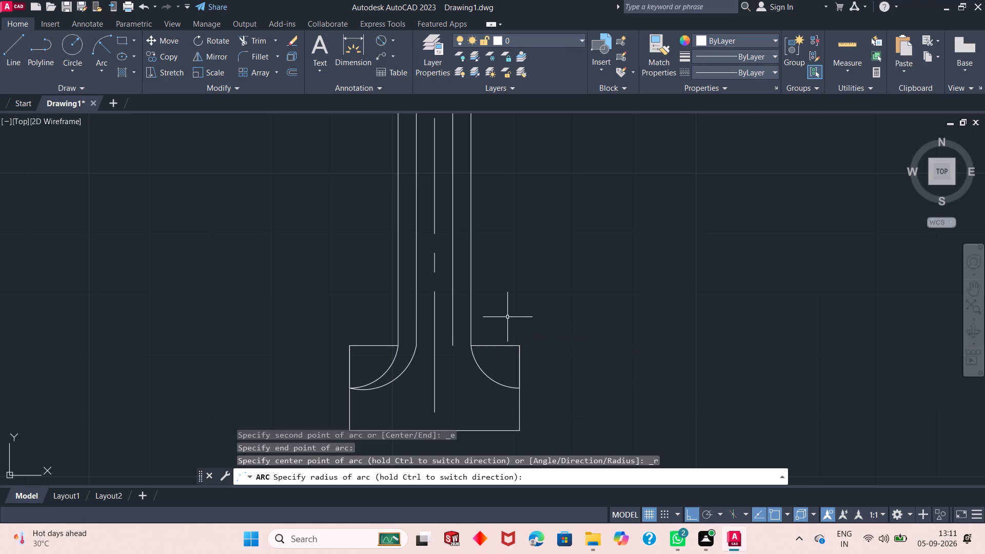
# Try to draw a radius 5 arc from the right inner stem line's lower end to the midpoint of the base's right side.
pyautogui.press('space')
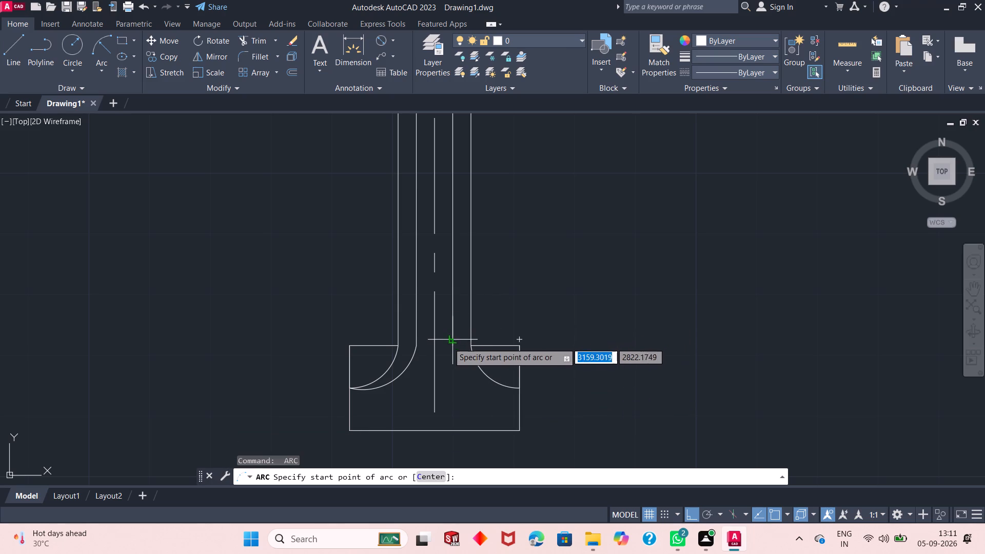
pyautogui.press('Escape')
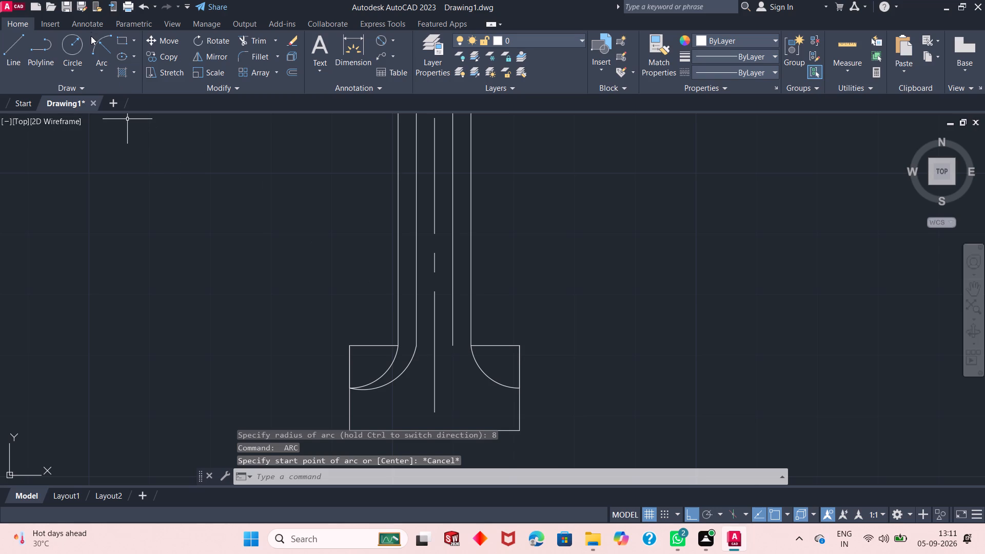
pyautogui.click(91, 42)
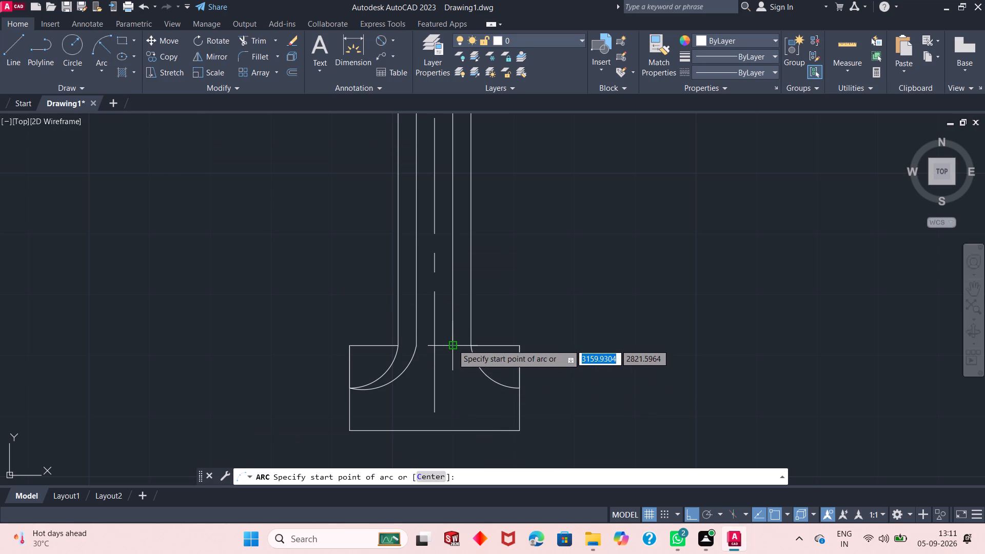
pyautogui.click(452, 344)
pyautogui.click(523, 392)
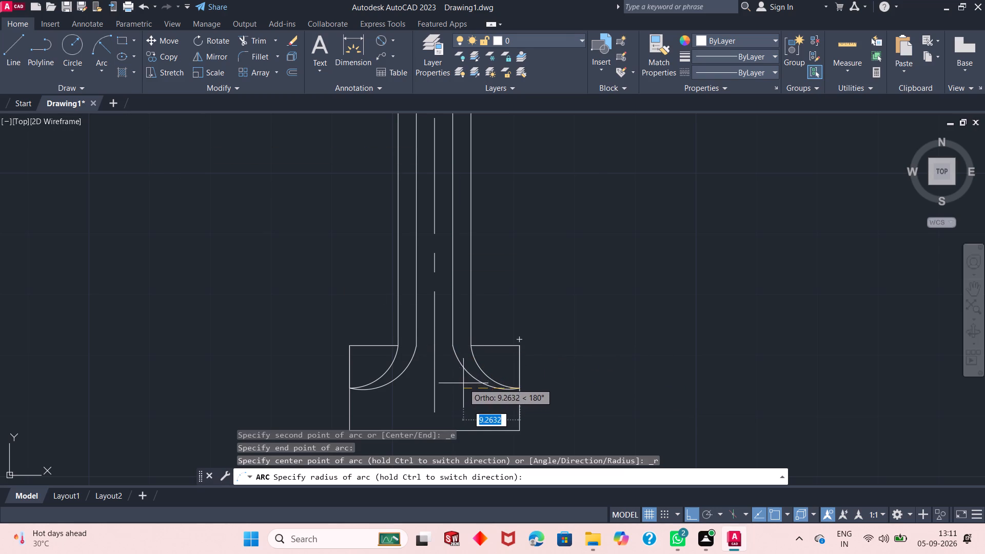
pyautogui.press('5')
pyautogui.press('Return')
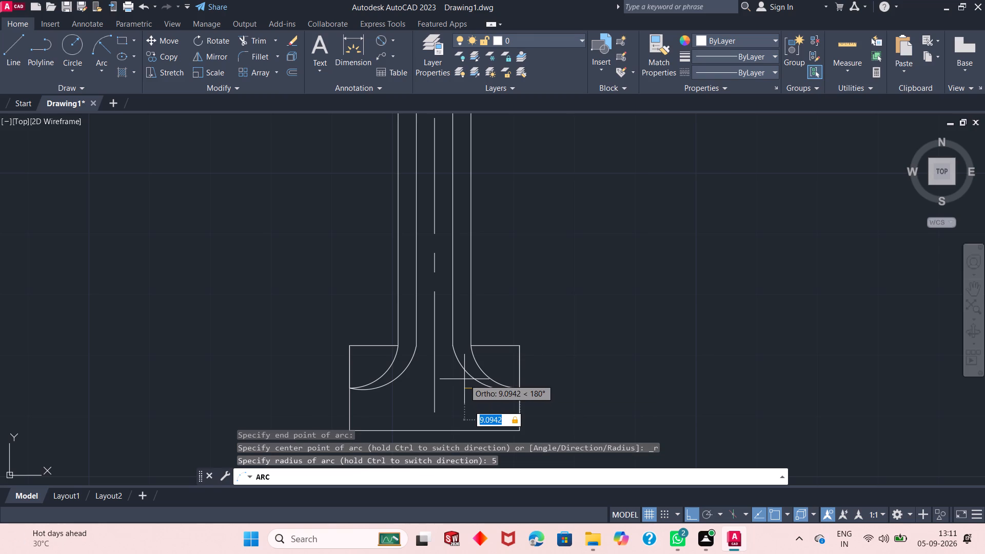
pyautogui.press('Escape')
# Delete all three arcs joining the stem lines to the sides of the base.
pyautogui.click(400, 379)
pyautogui.press('Delete')
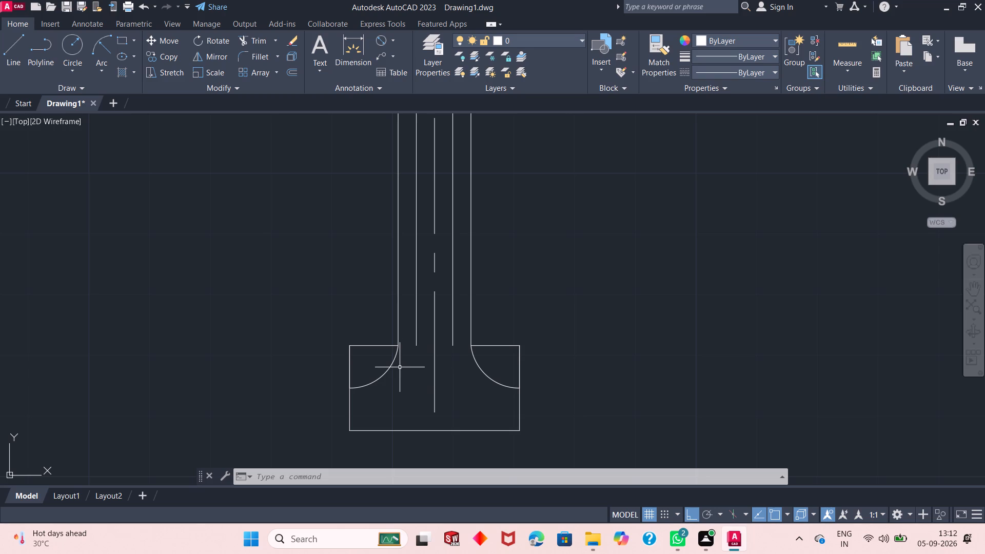
pyautogui.click(384, 374)
pyautogui.click(483, 377)
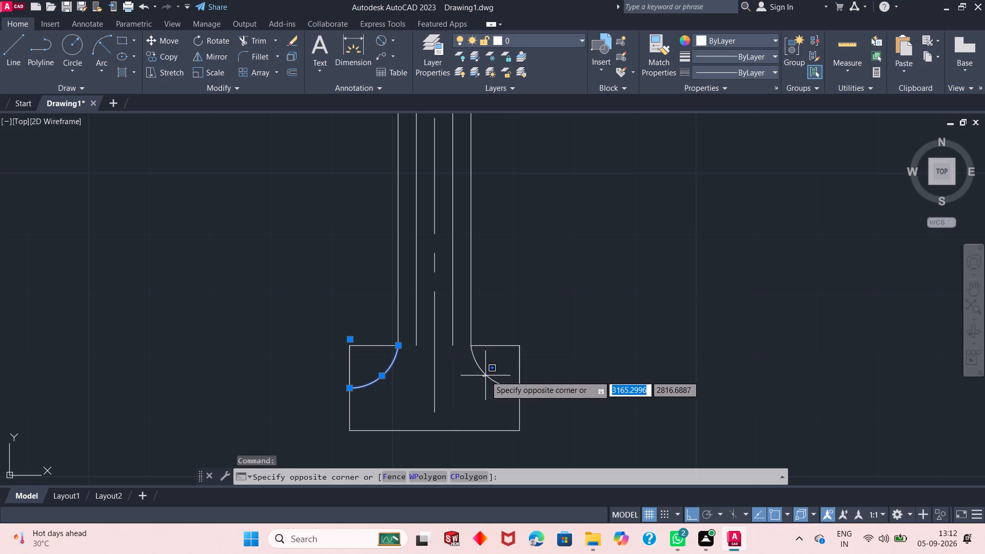
pyautogui.click(485, 375)
pyautogui.click(485, 375)
pyautogui.click(495, 370)
pyautogui.click(476, 378)
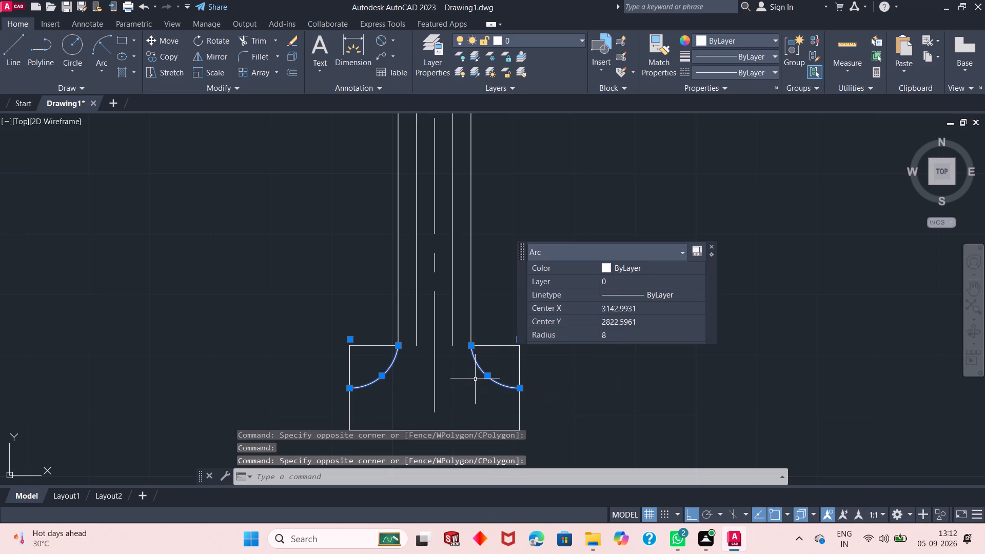
pyautogui.press('Delete')
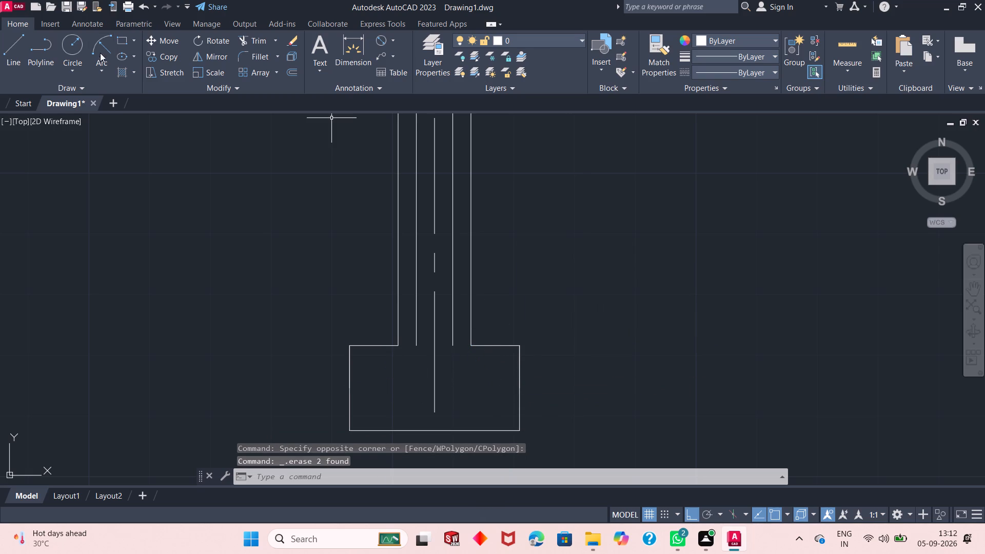
# Draw a horizontal line across the base from the midpoint of its left side to the midpoint of its right side.
pyautogui.click(8, 52)
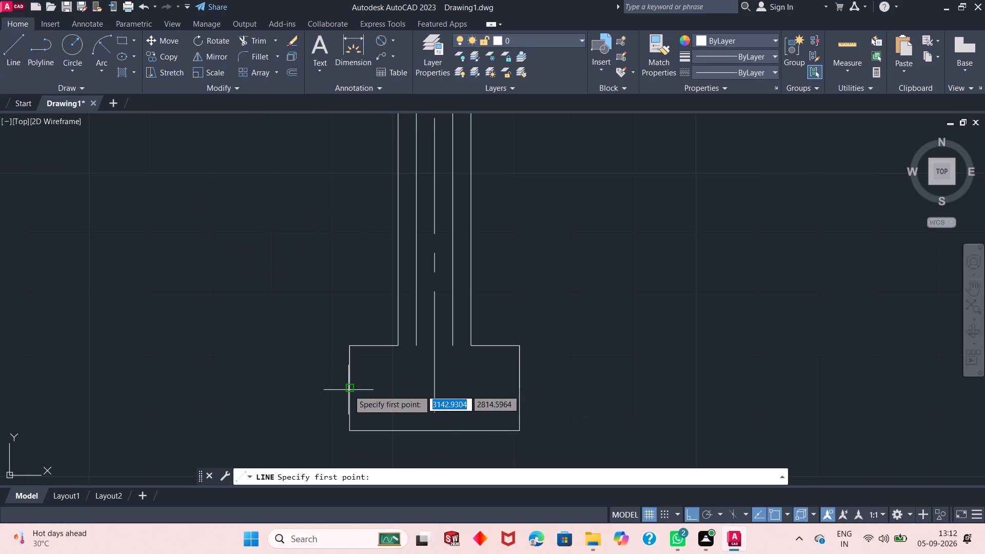
pyautogui.click(348, 390)
pyautogui.click(522, 388)
pyautogui.press('Escape')
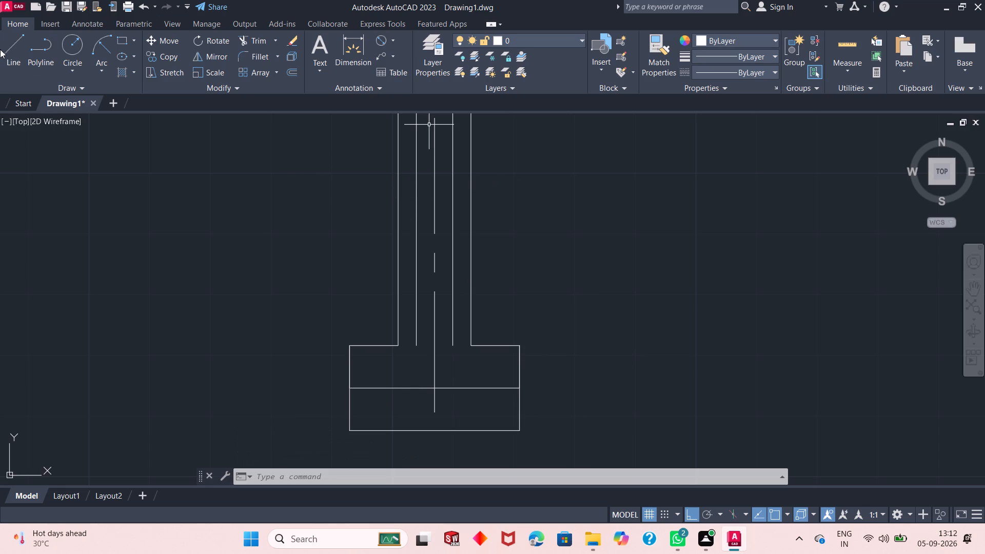
pyautogui.click(10, 39)
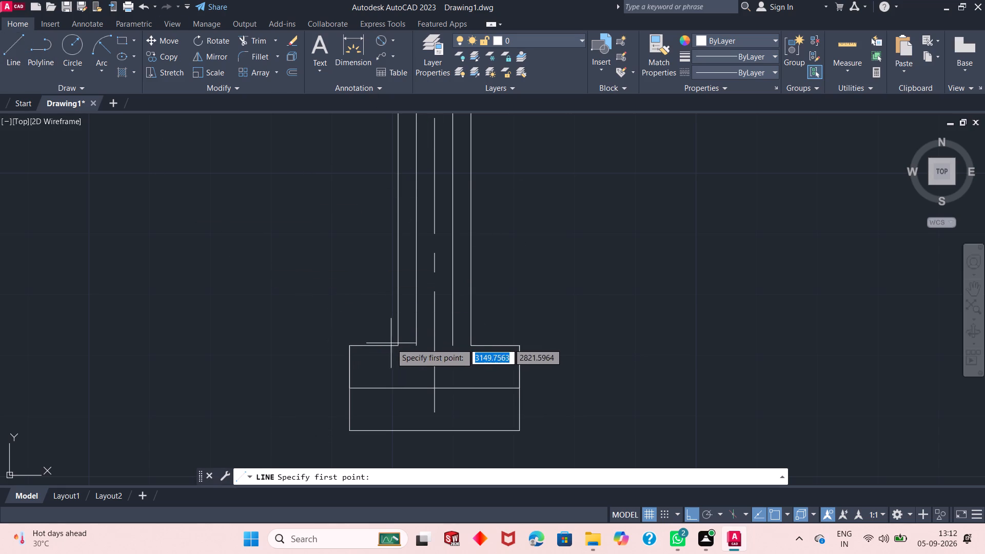
pyautogui.press('Escape')
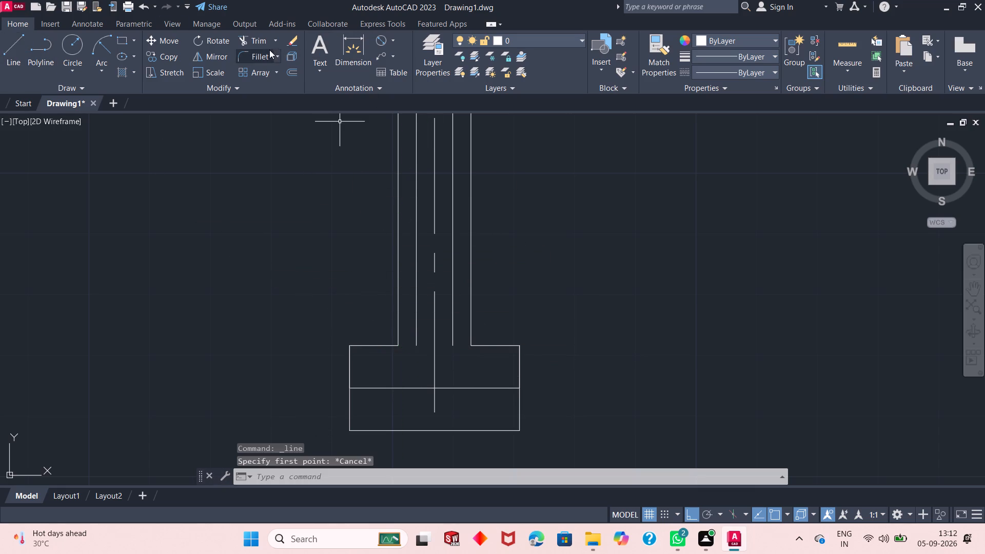
# Extend the two inner and two outer stem lines down to the base's horizontal middle line.
pyautogui.click(276, 41)
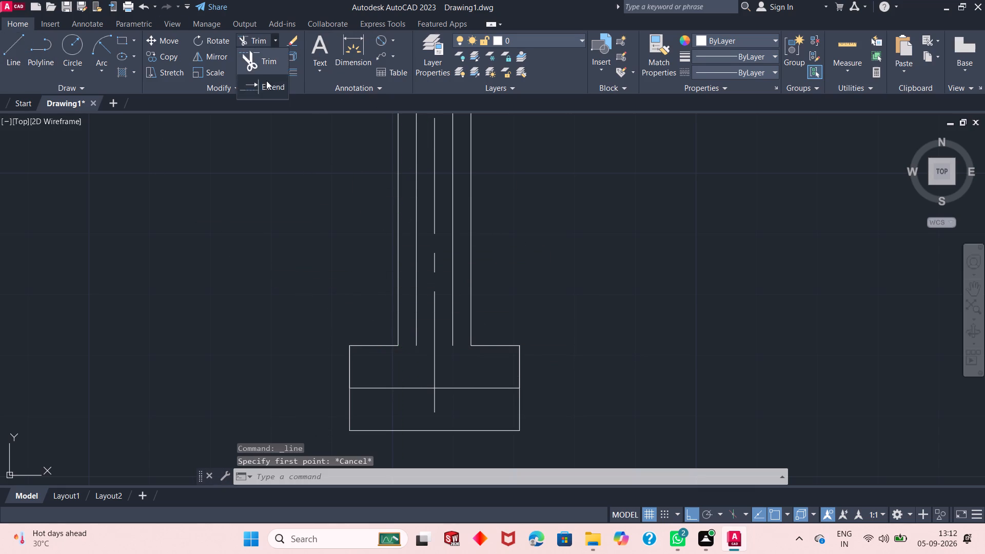
pyautogui.click(266, 82)
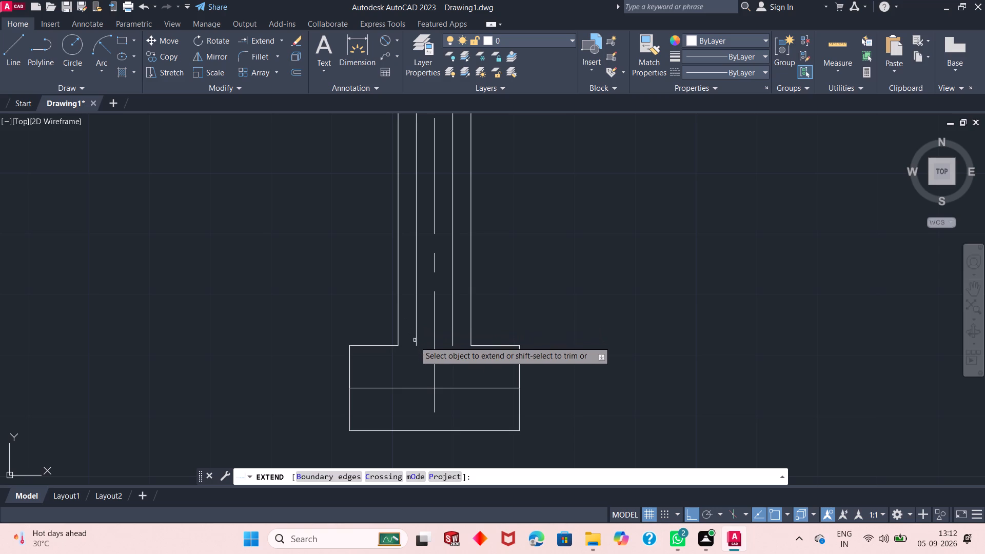
pyautogui.click(415, 341)
pyautogui.click(397, 325)
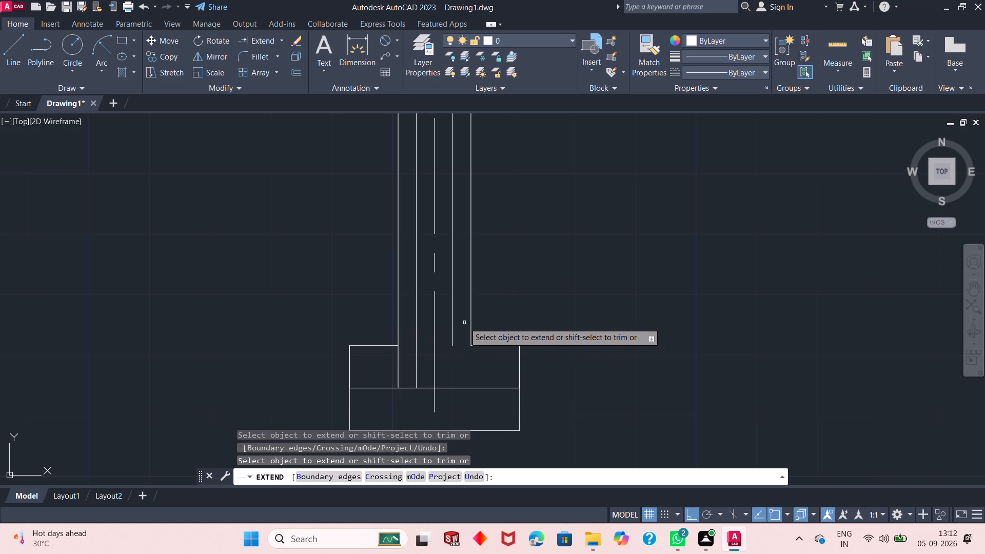
pyautogui.click(452, 329)
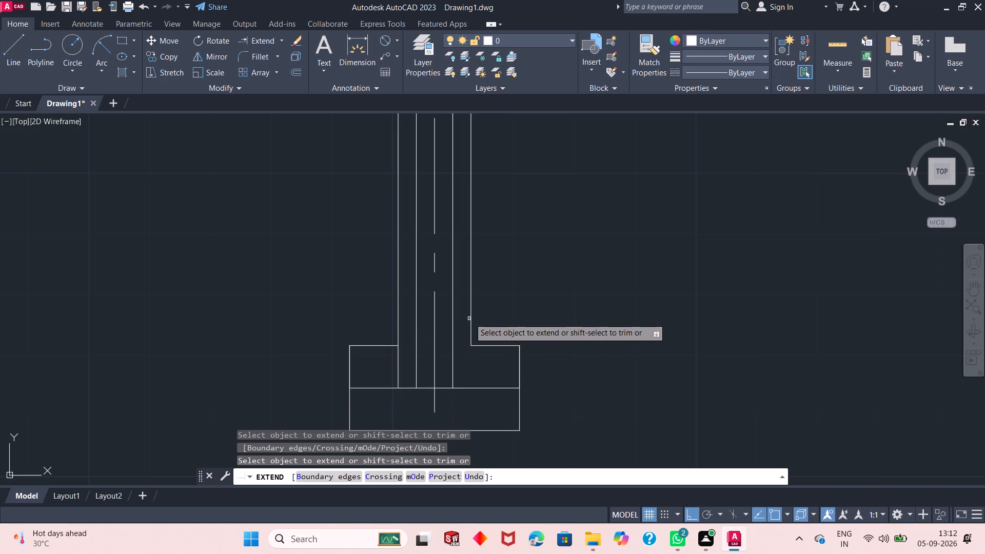
pyautogui.click(470, 318)
pyautogui.press('Escape')
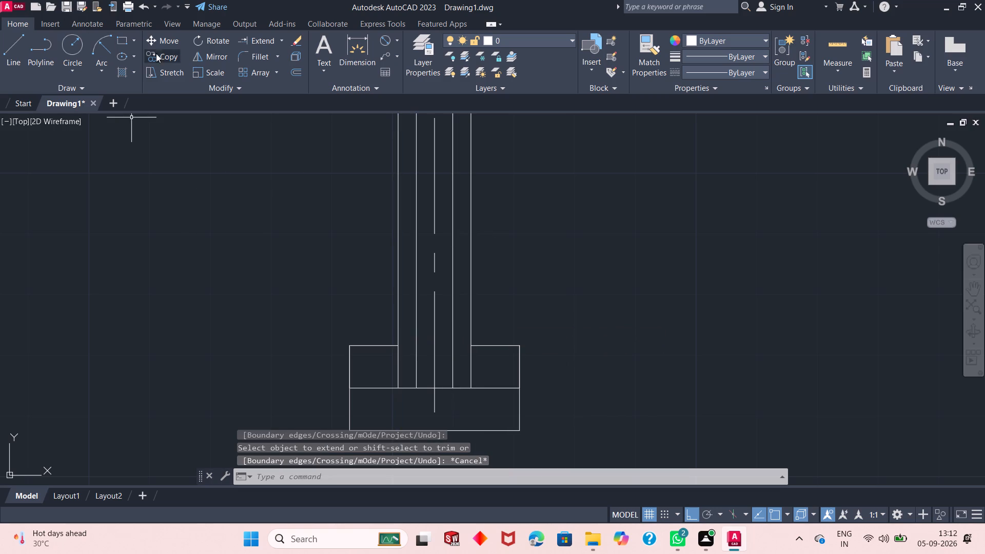
# Fillet the left inner stem line with the left part of the base's middle line at radius 5.
pyautogui.click(259, 57)
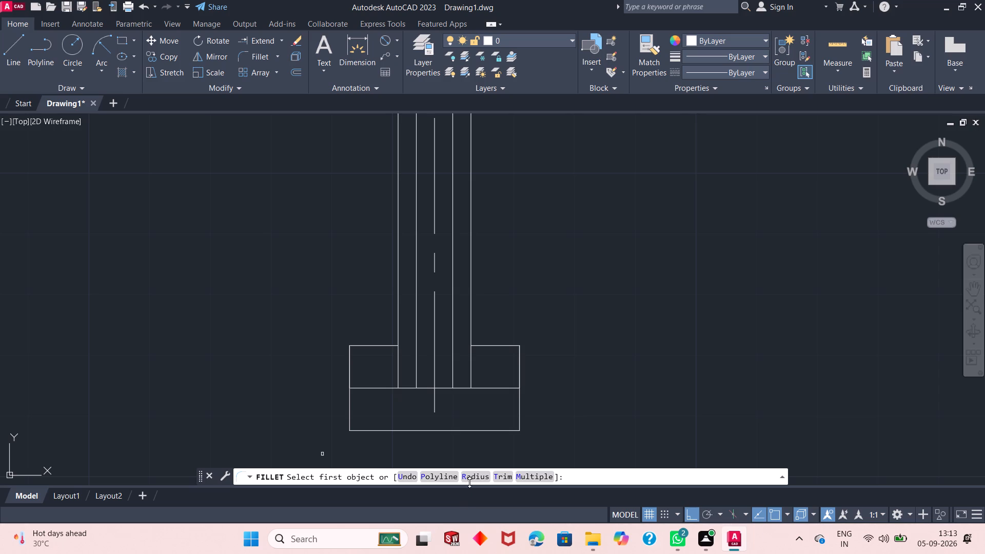
pyautogui.click(469, 482)
pyautogui.click(474, 477)
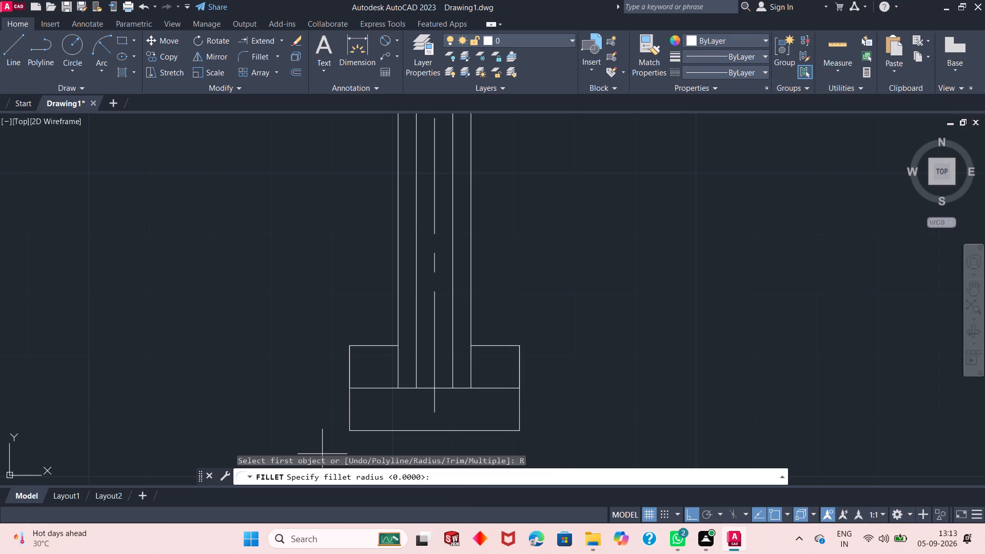
pyautogui.press('5')
pyautogui.press('Return')
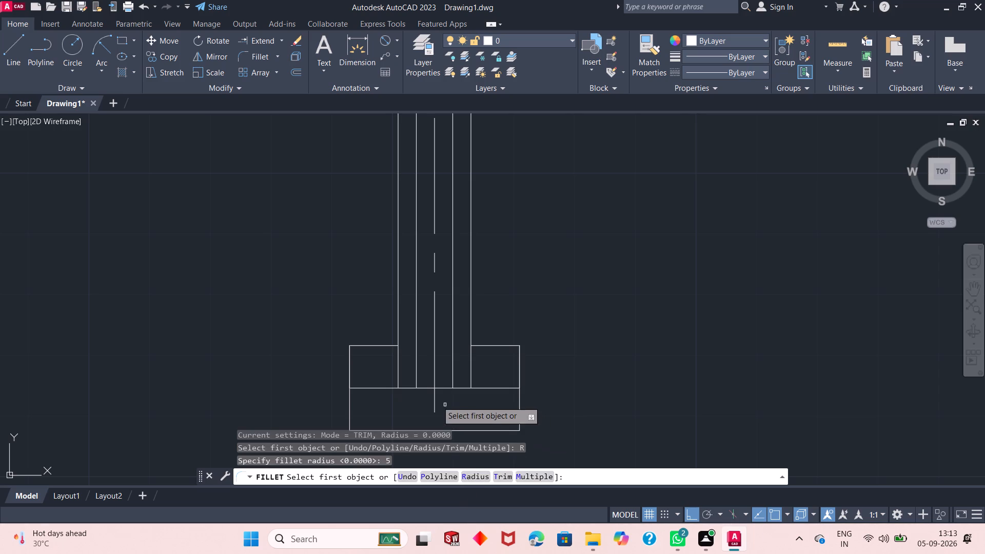
pyautogui.click(416, 370)
pyautogui.click(409, 389)
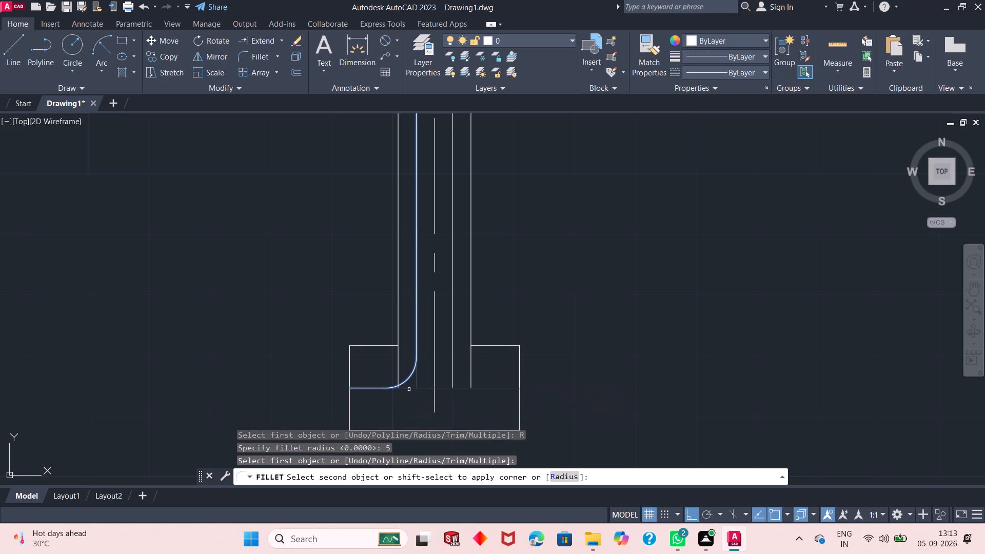
pyautogui.press('space')
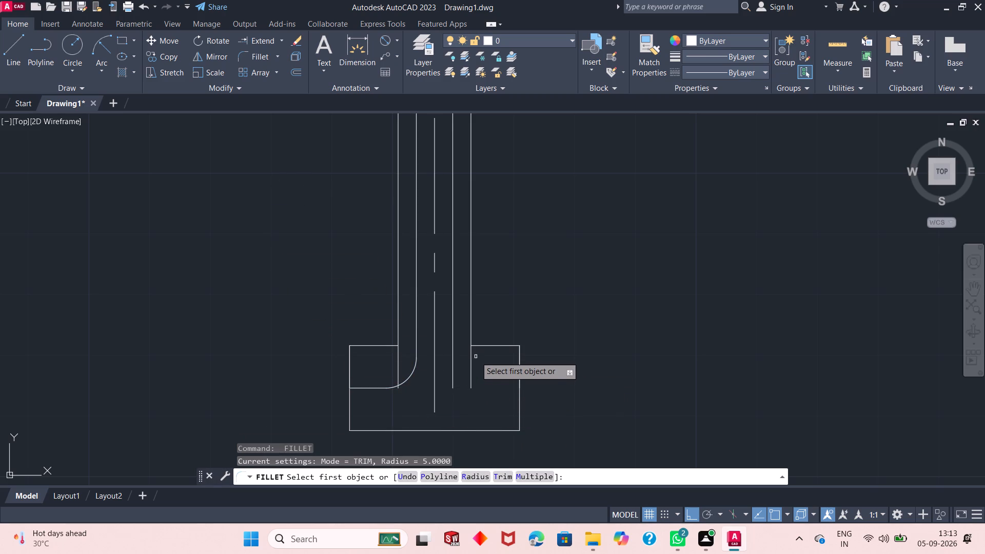
pyautogui.press('Escape')
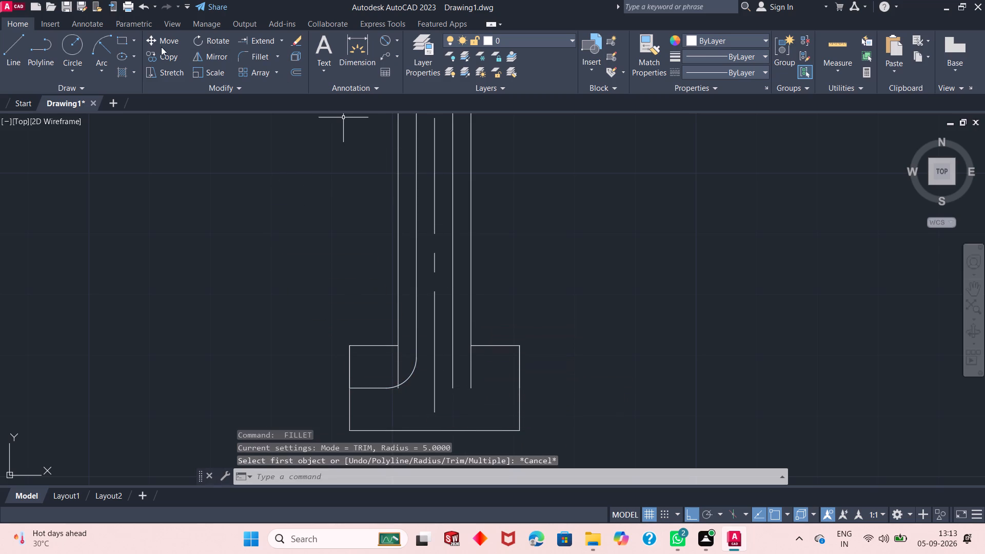
# Redraw the 28-unit horizontal line across the base from the midpoint of its left side to the midpoint of its right side.
pyautogui.click(9, 47)
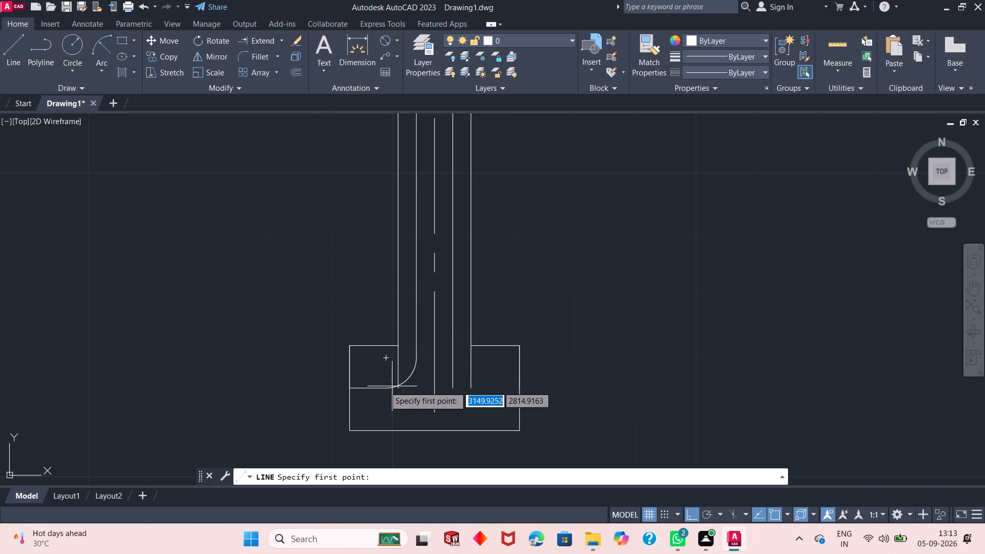
pyautogui.click(351, 390)
pyautogui.click(520, 392)
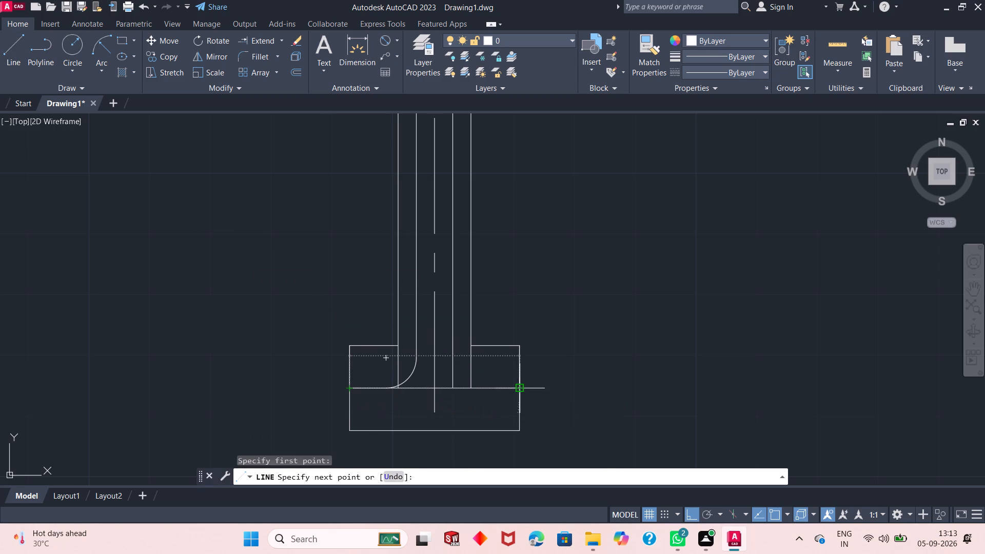
pyautogui.press('Escape')
# Fillet the right inner stem line with the right part of the base's middle line at radius 5.
pyautogui.click(258, 56)
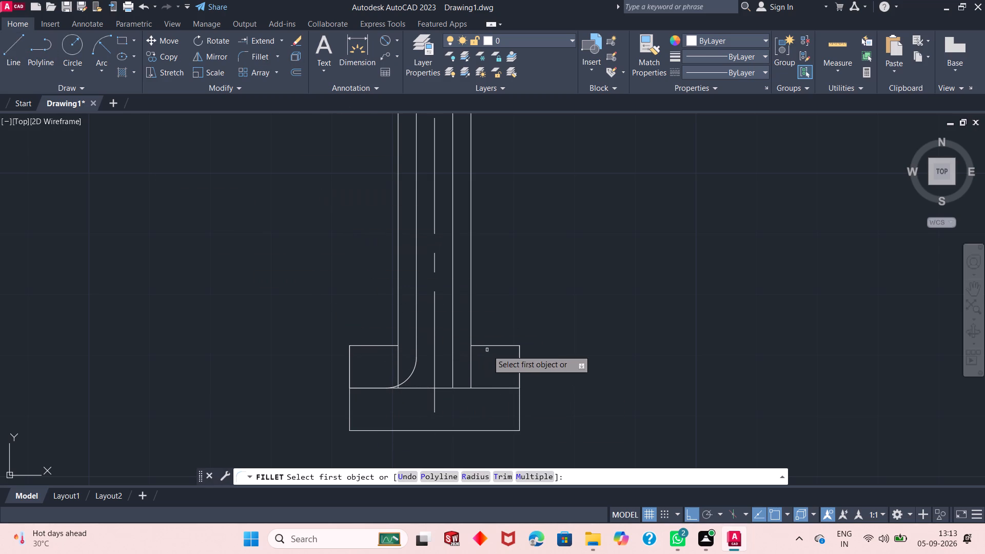
pyautogui.click(452, 367)
pyautogui.click(461, 390)
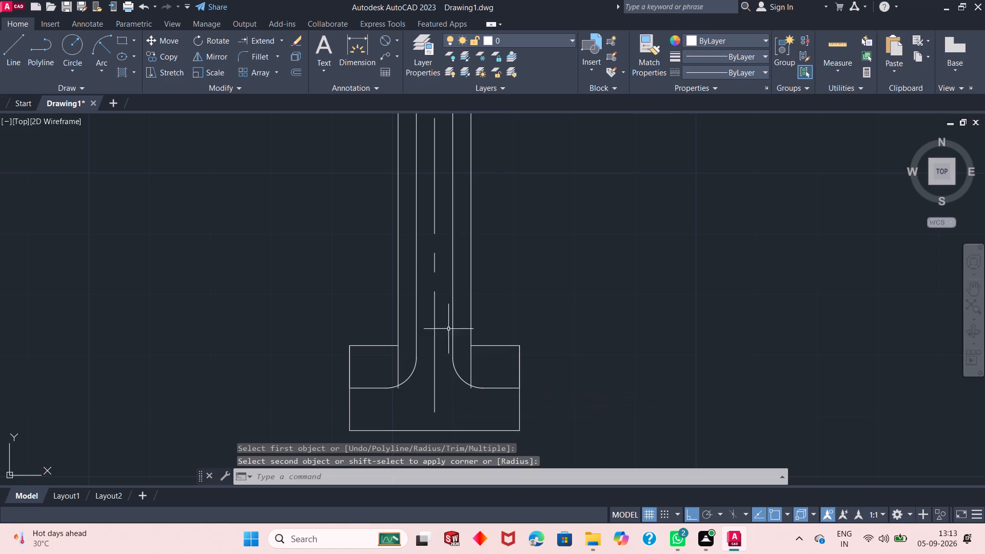
pyautogui.press('Escape')
# Draw the 28-unit horizontal middle line across the base again, from left side midpoint to right side midpoint.
pyautogui.click(8, 51)
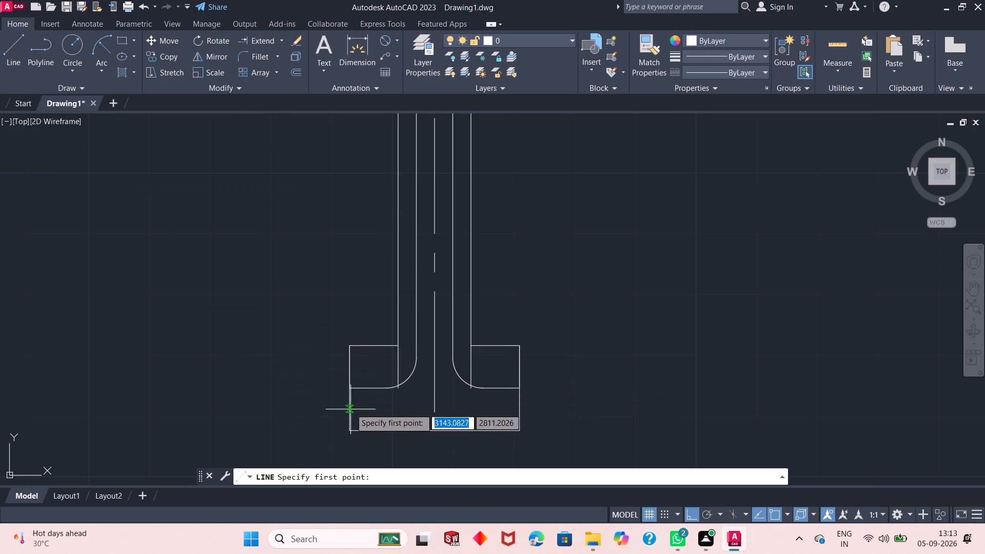
pyautogui.click(347, 391)
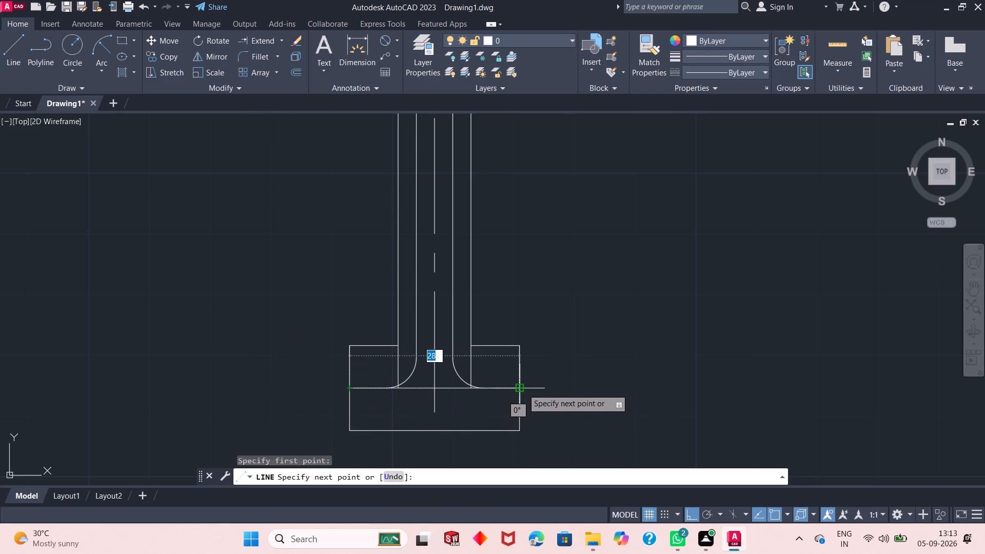
pyautogui.click(523, 389)
pyautogui.press('Escape')
# Fillet the left outer stem line with the left part of the base's middle line at radius 8.
pyautogui.click(264, 57)
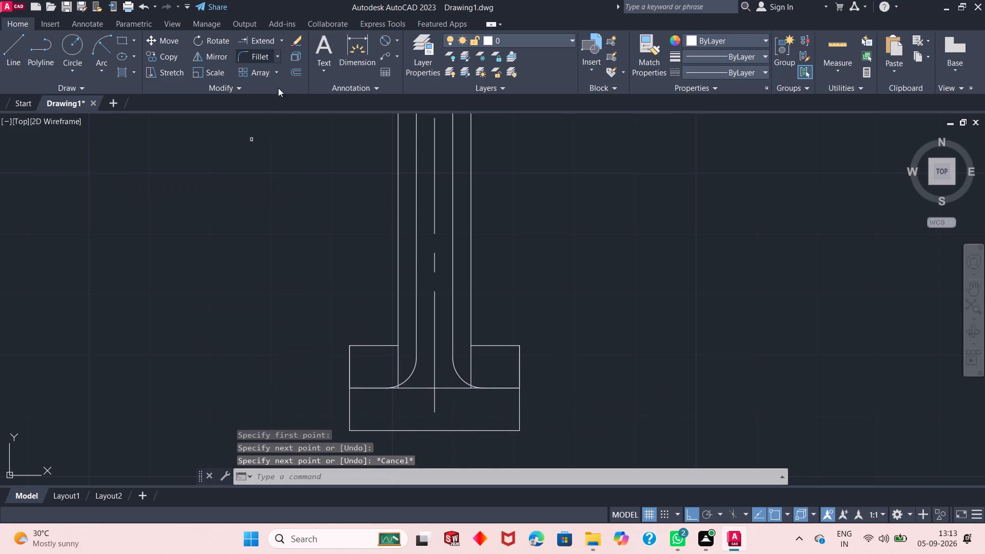
pyautogui.click(475, 478)
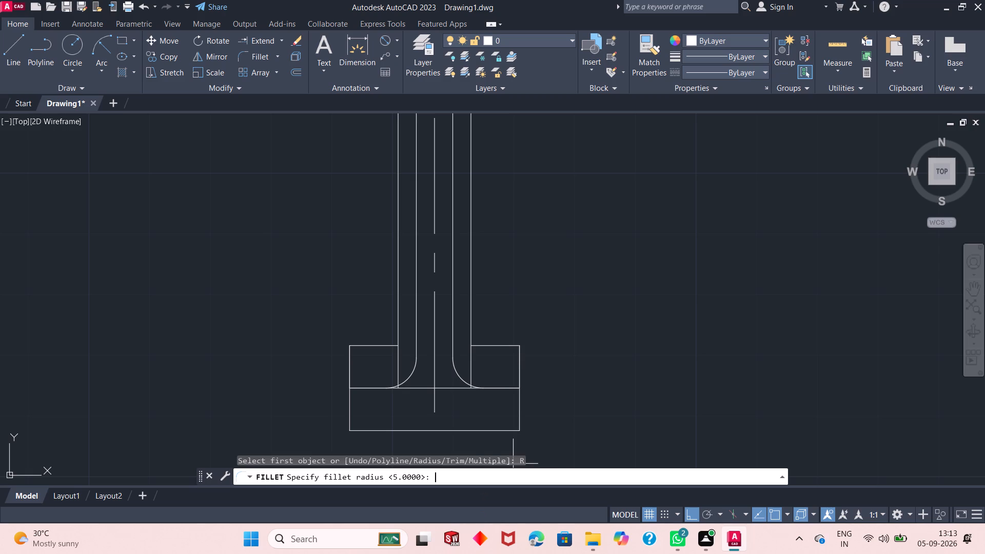
pyautogui.press('8')
pyautogui.press('Return')
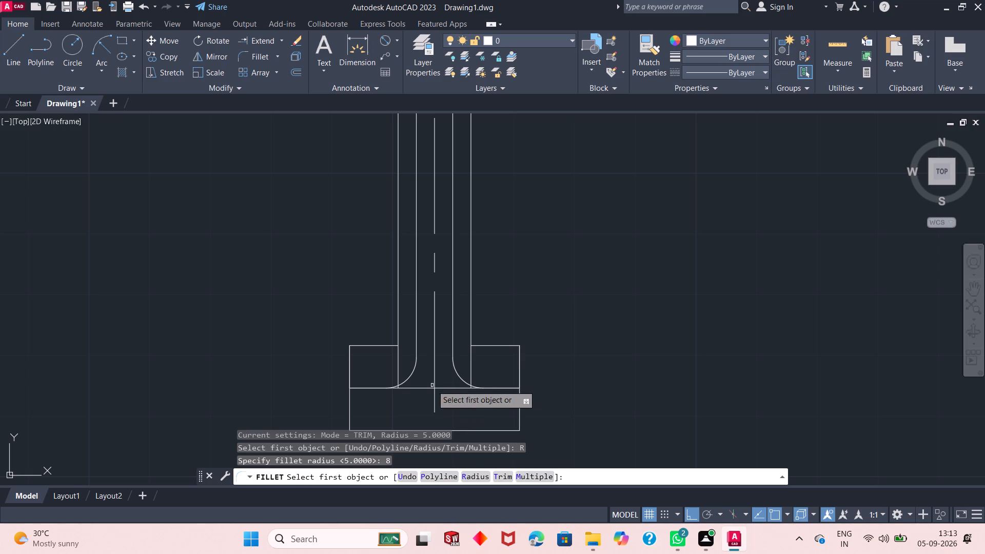
pyautogui.click(399, 362)
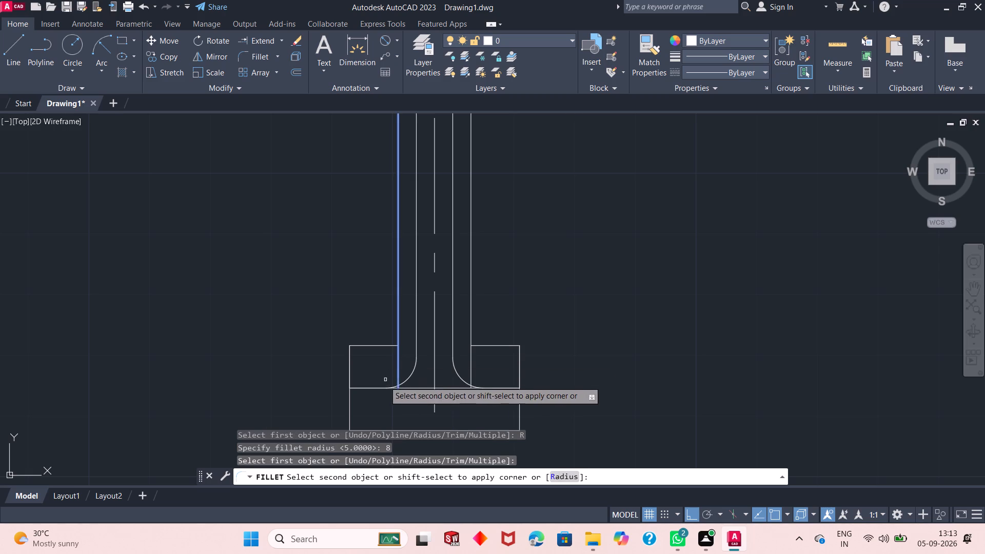
pyautogui.click(377, 388)
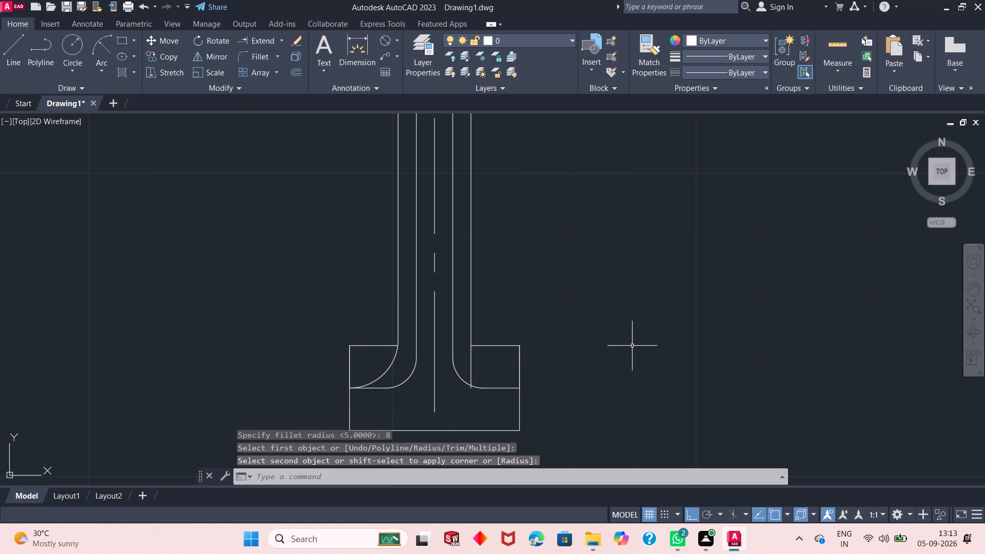
pyautogui.press('space')
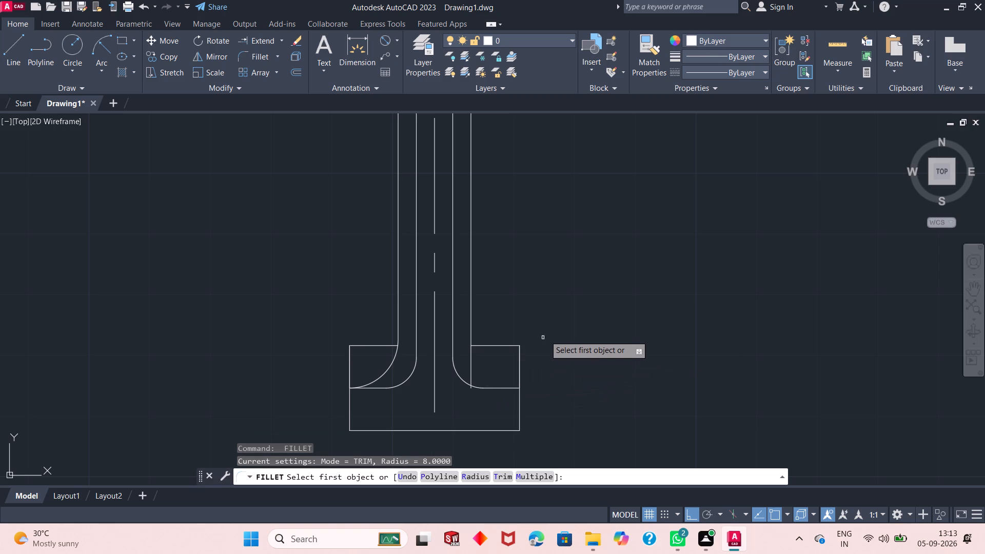
pyautogui.press('Escape')
# Draw a horizontal line from the midpoint of the base's right side to the vertical centre line.
pyautogui.click(9, 39)
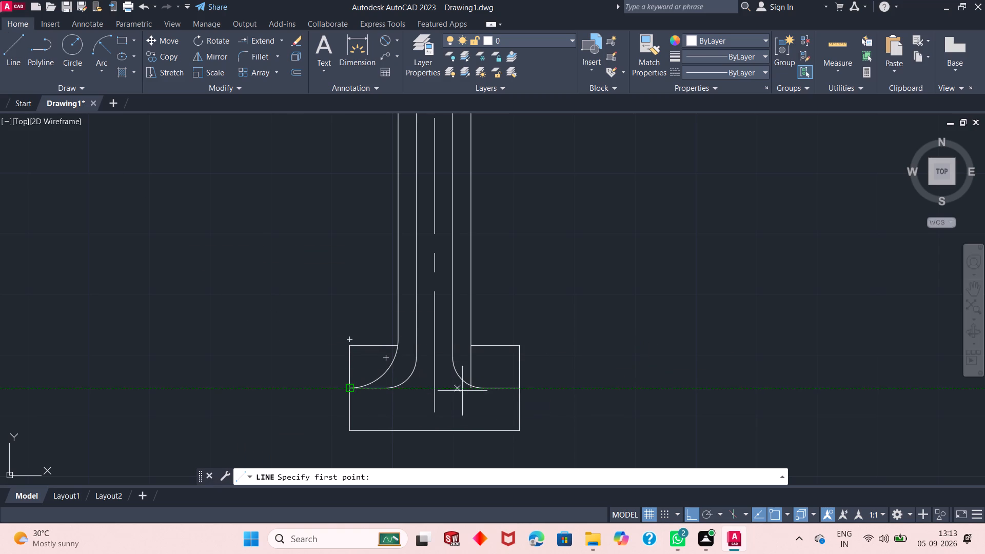
pyautogui.click(523, 391)
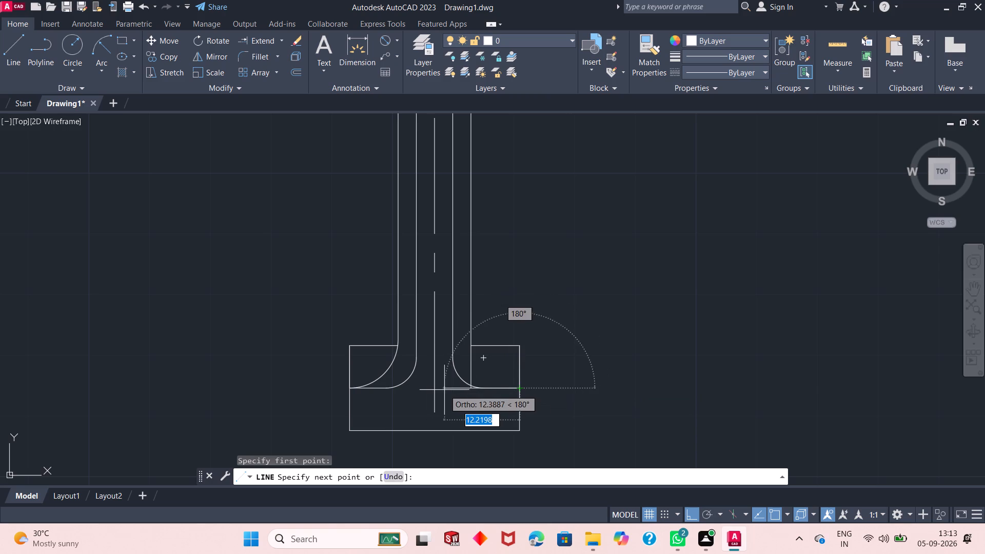
pyautogui.click(438, 391)
pyautogui.press('Escape')
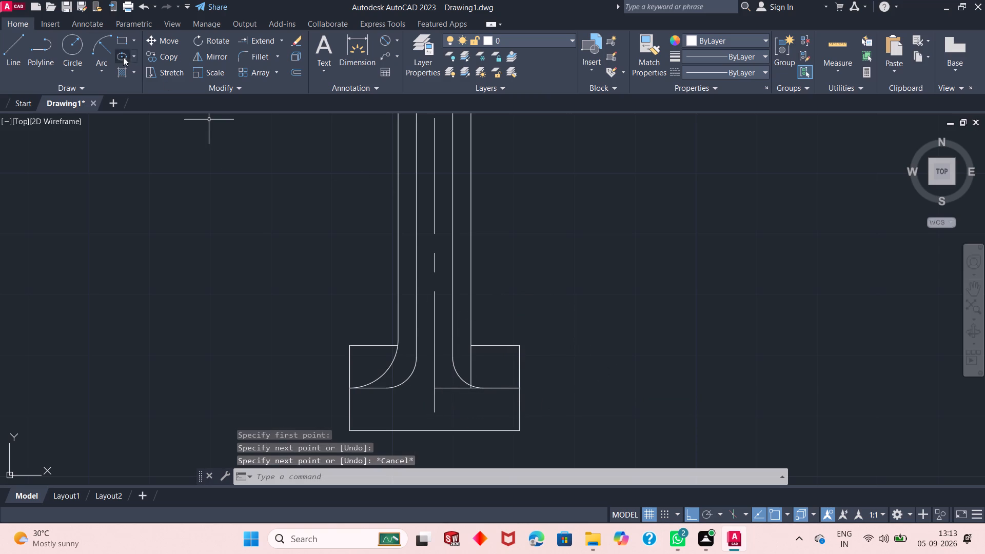
# Fillet the right outer stem line with the right part of the base's middle line at radius 8.
pyautogui.click(252, 56)
pyautogui.click(483, 477)
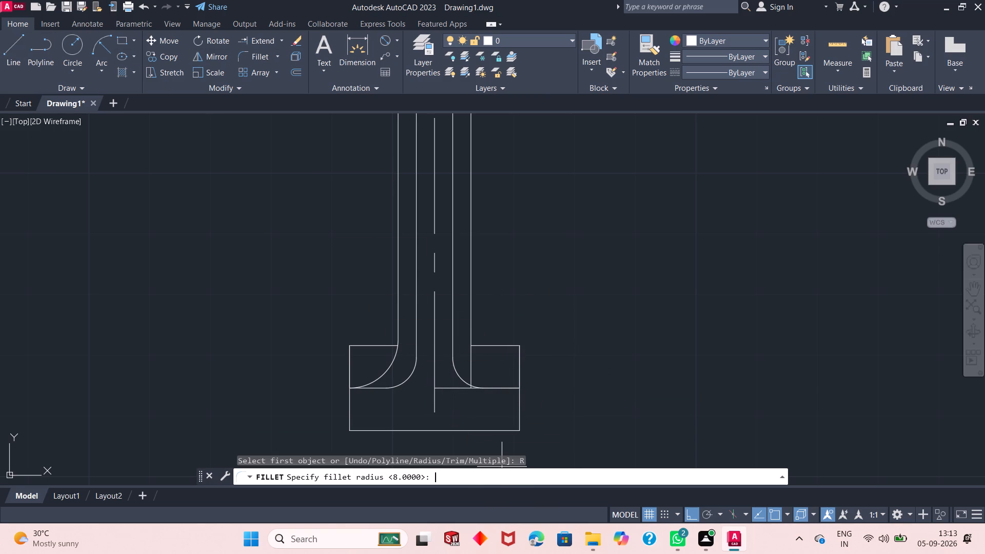
pyautogui.press('space')
pyautogui.click(470, 361)
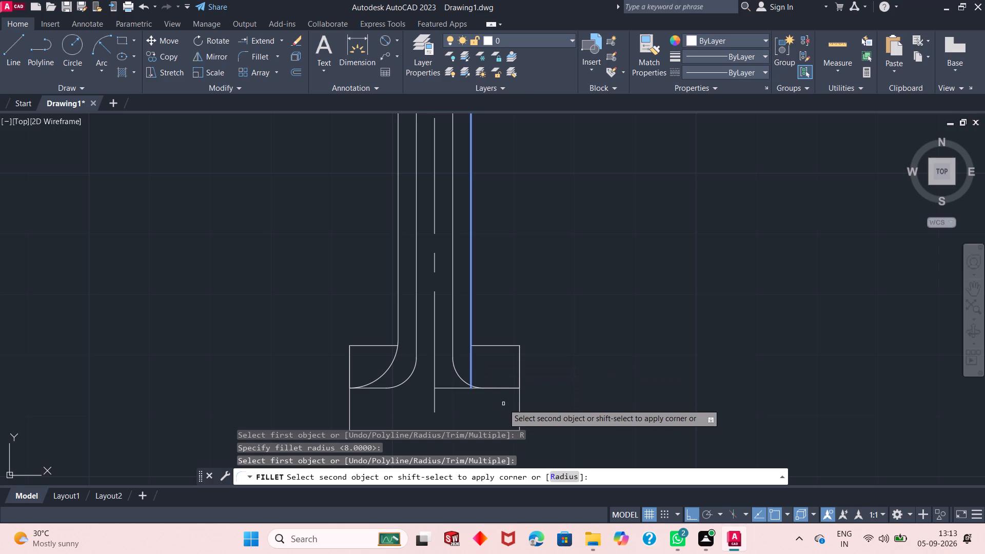
pyautogui.click(502, 388)
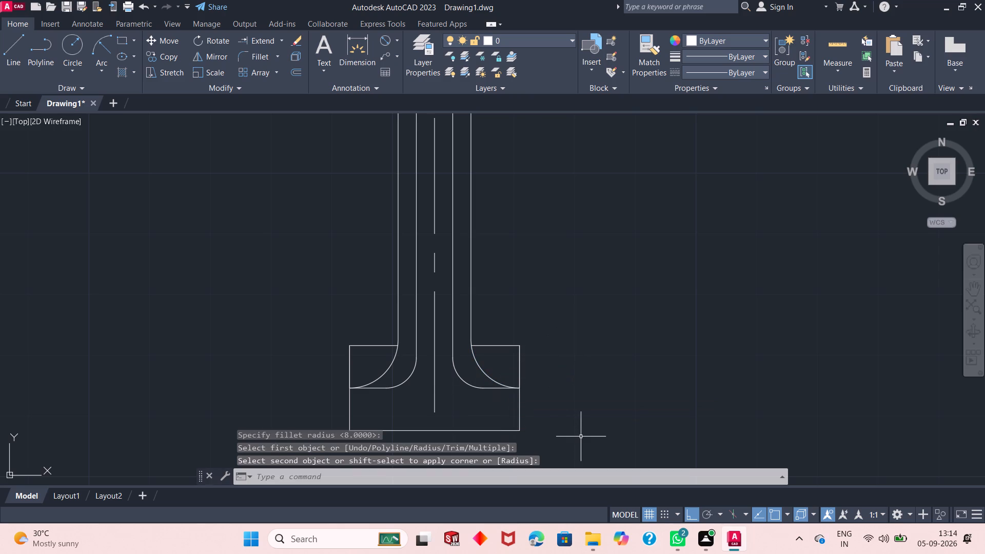
pyautogui.press('Escape')
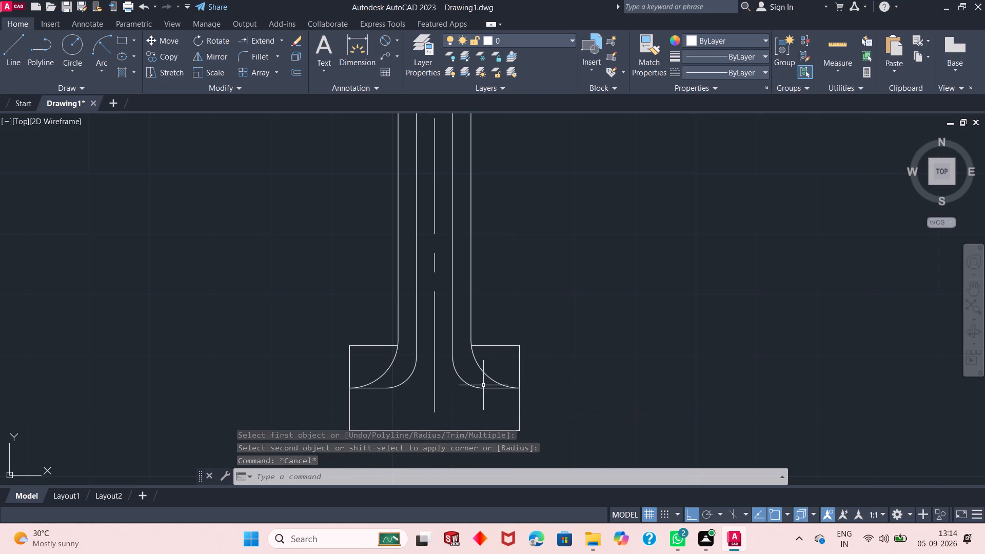
# Delete the base's two top edge segments beside the stem and the short lines overlapping the upper halves of its sides.
pyautogui.scroll(-1, 440, 385)
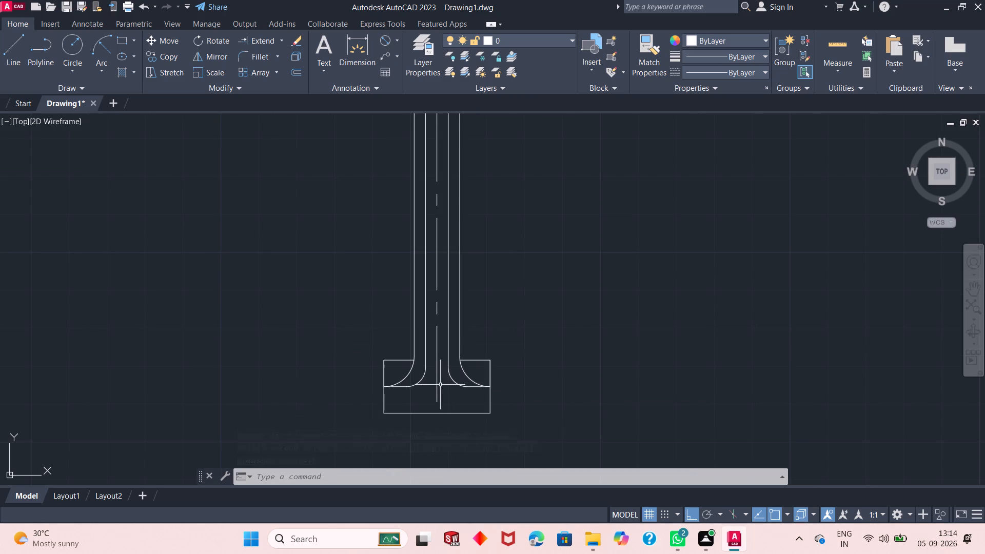
pyautogui.click(474, 359)
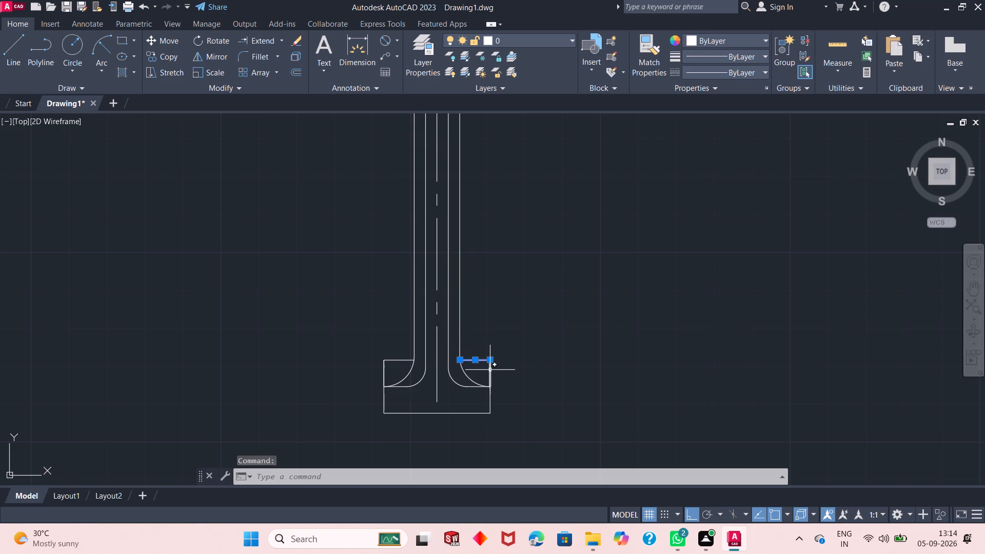
pyautogui.click(490, 370)
pyautogui.click(407, 361)
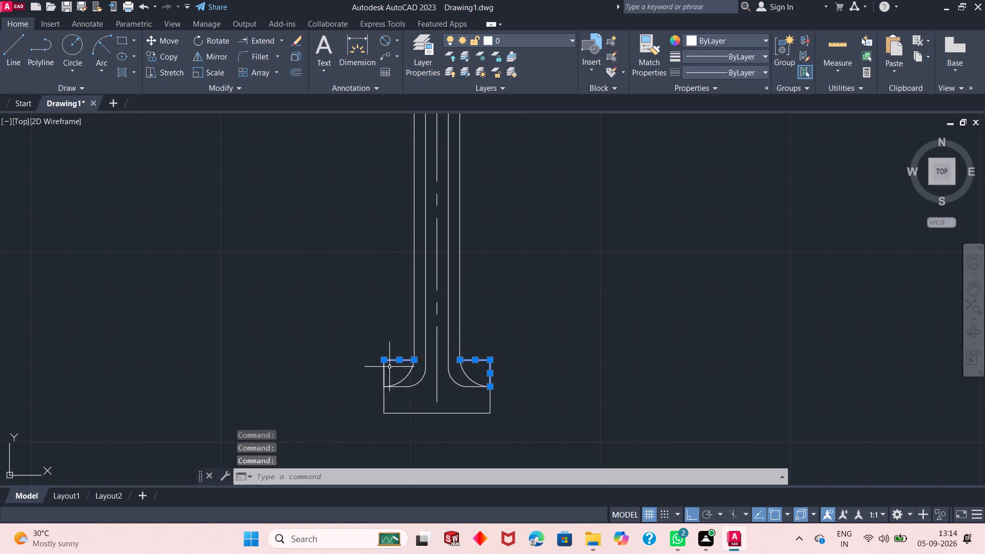
pyautogui.click(384, 369)
pyautogui.press('Delete')
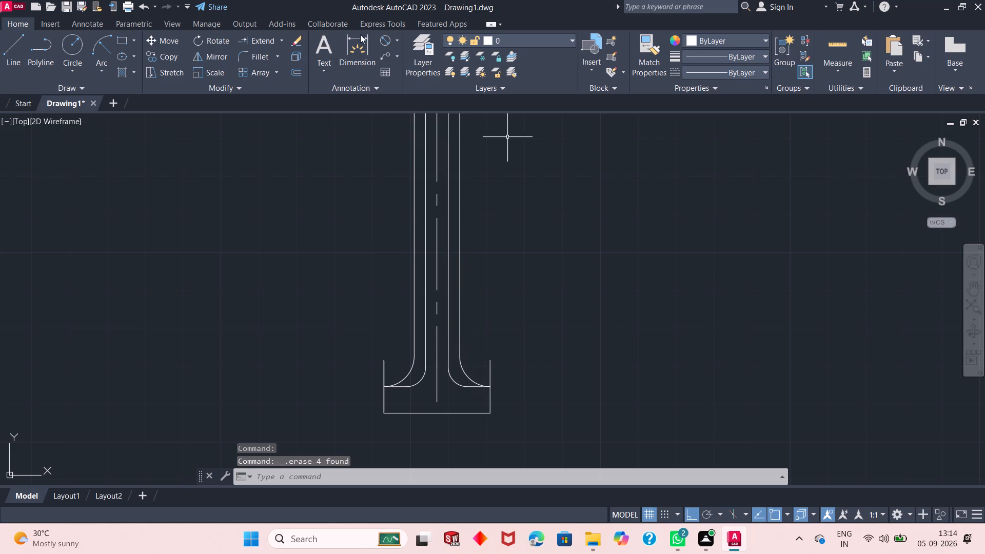
# Trim the left and right sides of the base above its horizontal middle line.
pyautogui.click(281, 36)
pyautogui.click(269, 63)
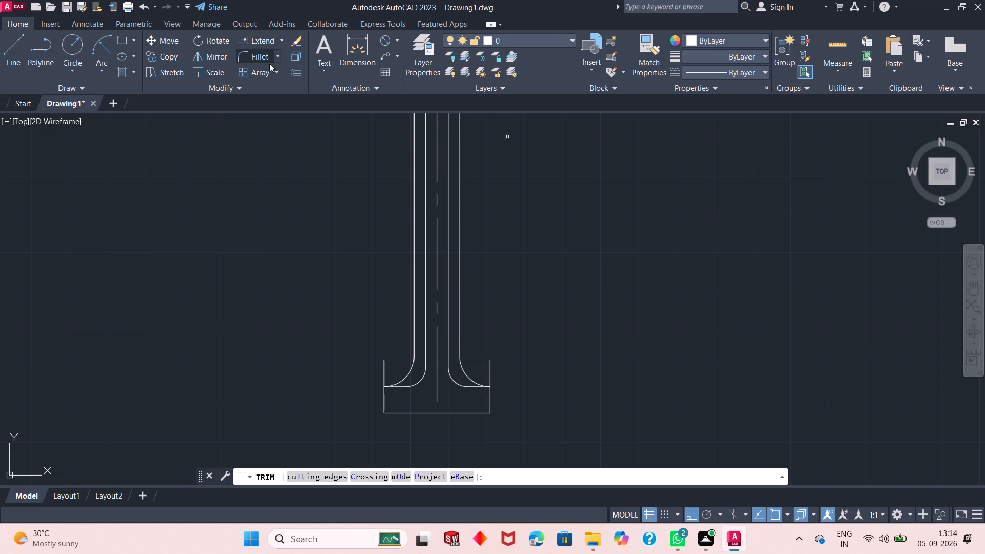
pyautogui.click(387, 373)
pyautogui.click(362, 374)
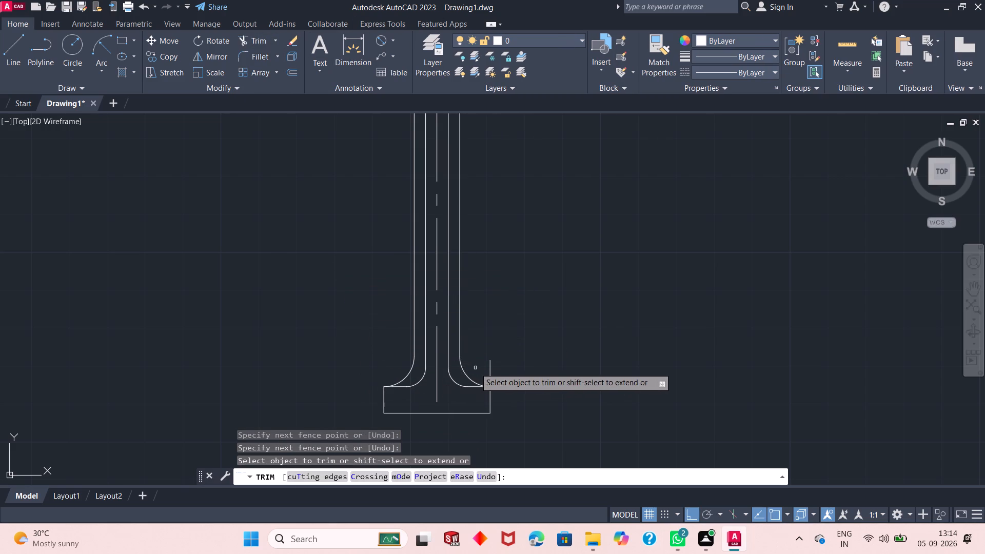
pyautogui.click(476, 369)
pyautogui.click(527, 369)
pyautogui.press('Escape')
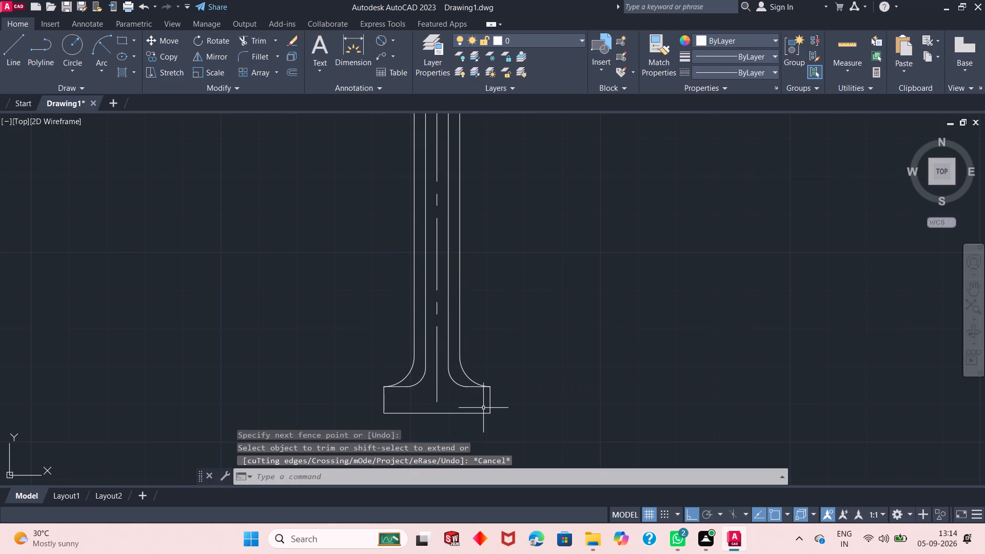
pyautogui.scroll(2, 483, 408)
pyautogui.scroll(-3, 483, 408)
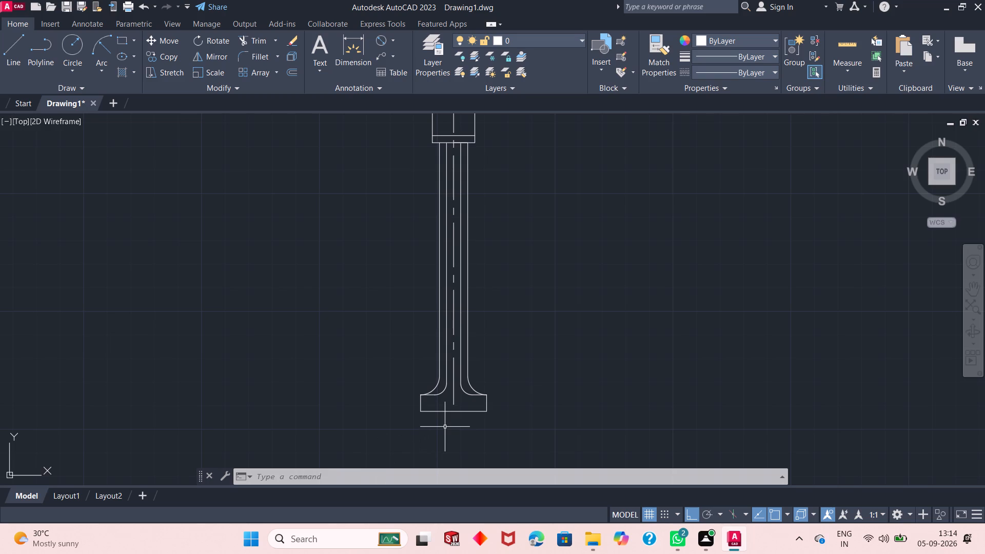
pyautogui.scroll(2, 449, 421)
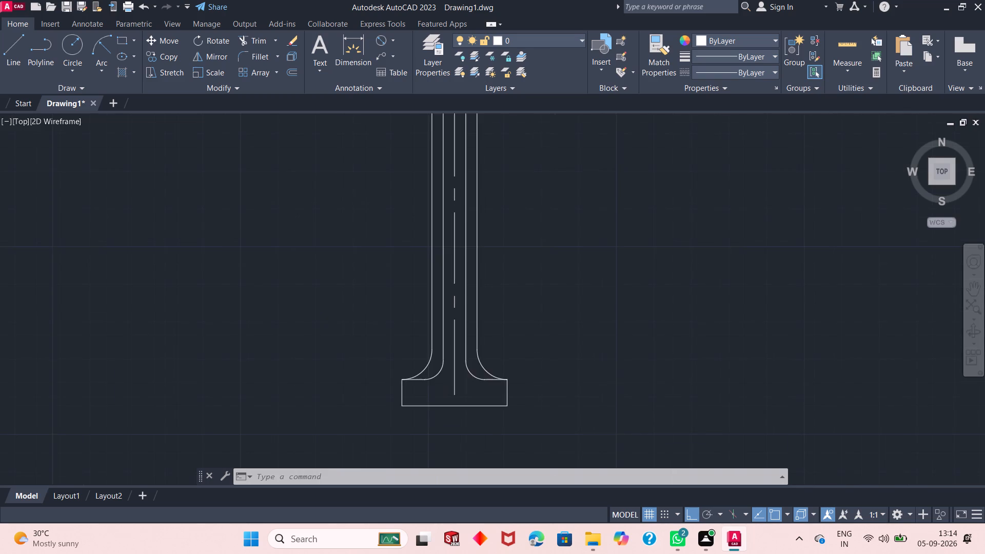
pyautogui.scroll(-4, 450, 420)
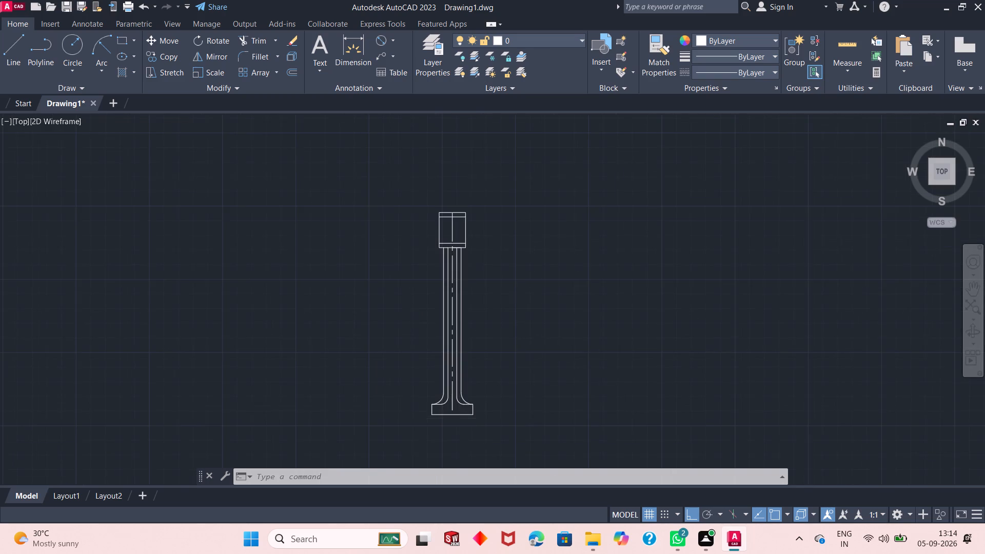
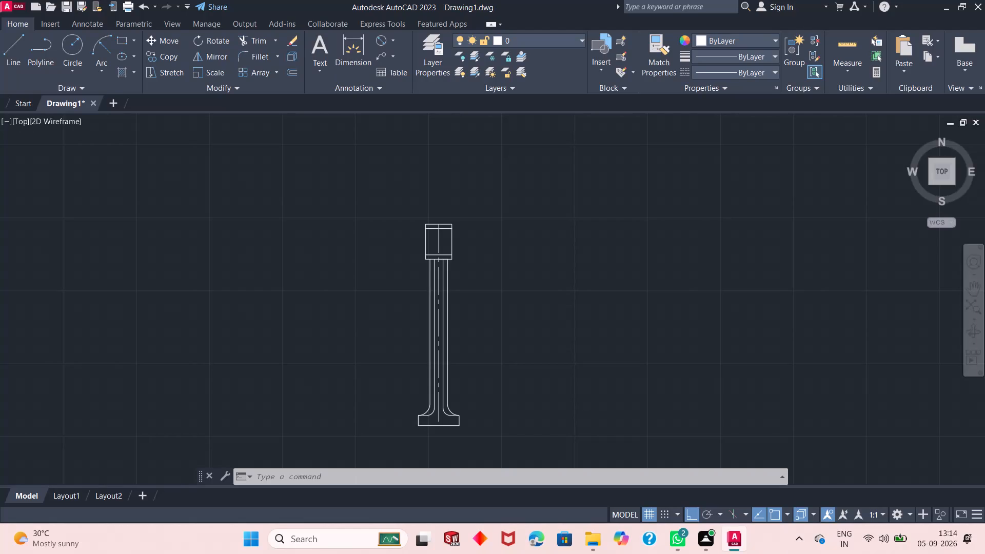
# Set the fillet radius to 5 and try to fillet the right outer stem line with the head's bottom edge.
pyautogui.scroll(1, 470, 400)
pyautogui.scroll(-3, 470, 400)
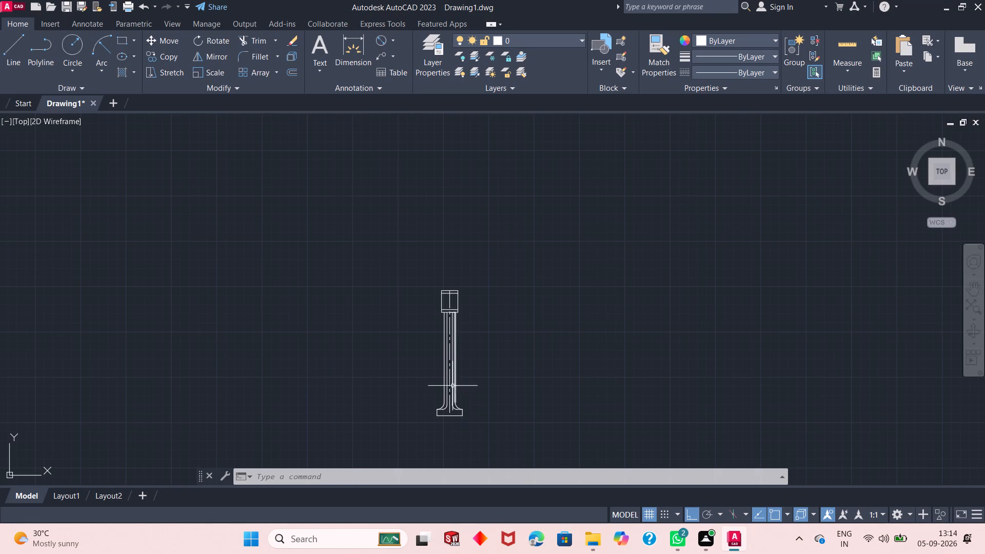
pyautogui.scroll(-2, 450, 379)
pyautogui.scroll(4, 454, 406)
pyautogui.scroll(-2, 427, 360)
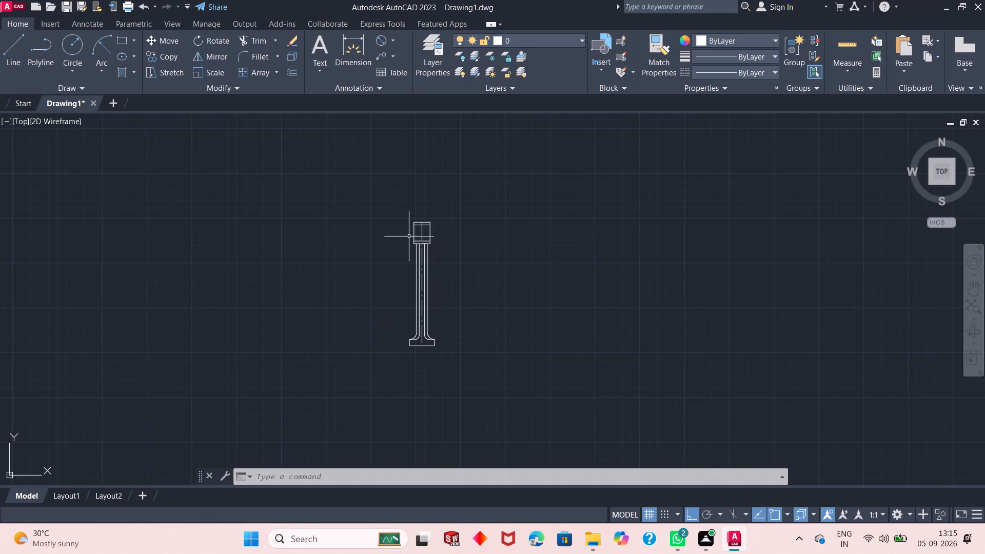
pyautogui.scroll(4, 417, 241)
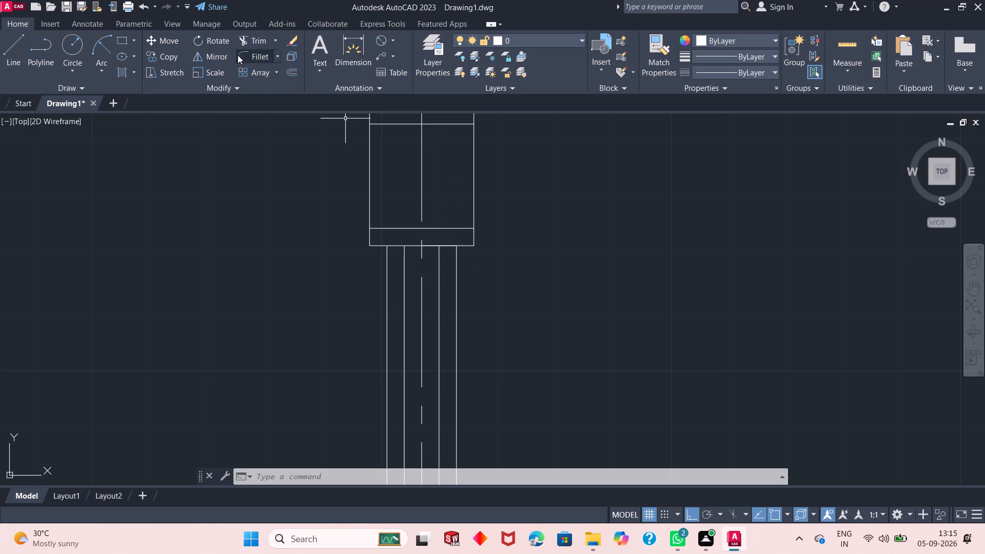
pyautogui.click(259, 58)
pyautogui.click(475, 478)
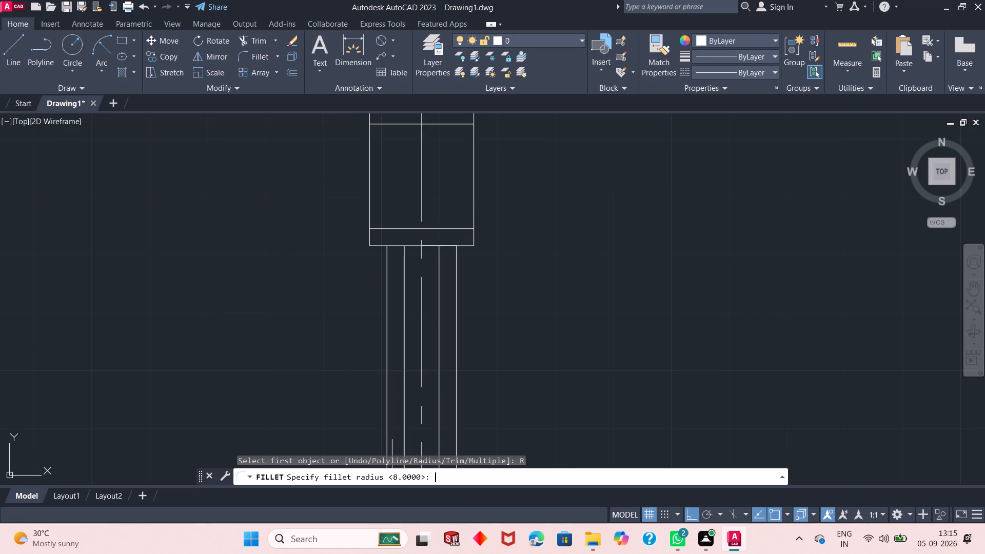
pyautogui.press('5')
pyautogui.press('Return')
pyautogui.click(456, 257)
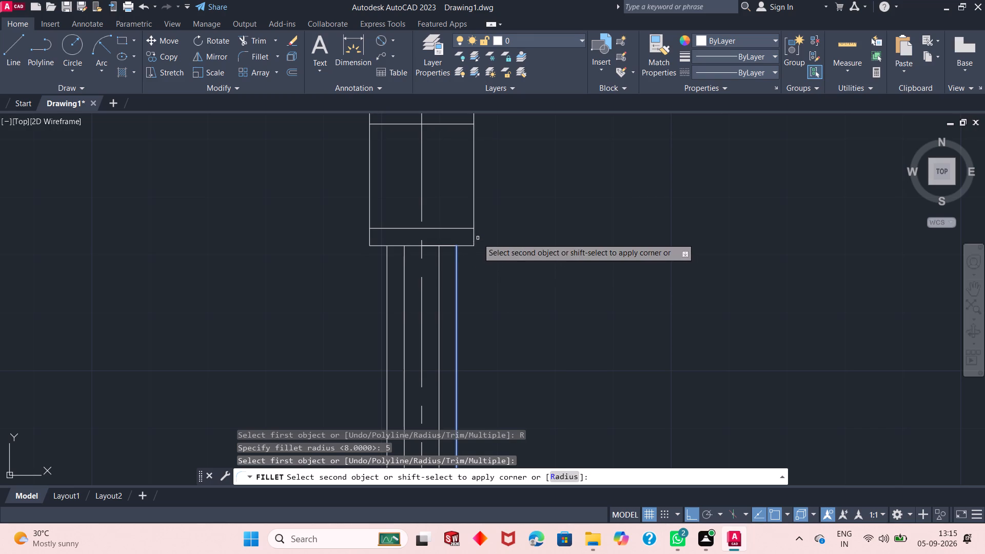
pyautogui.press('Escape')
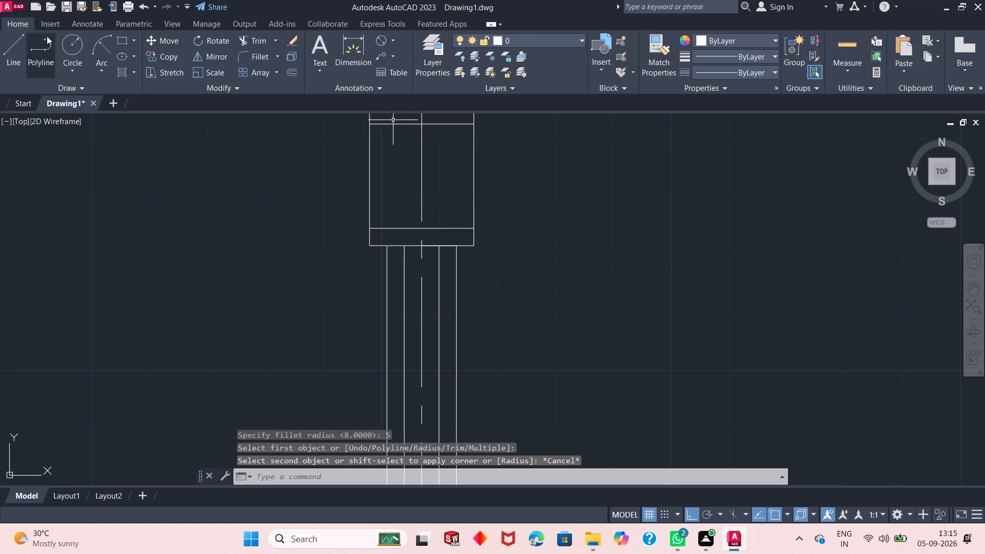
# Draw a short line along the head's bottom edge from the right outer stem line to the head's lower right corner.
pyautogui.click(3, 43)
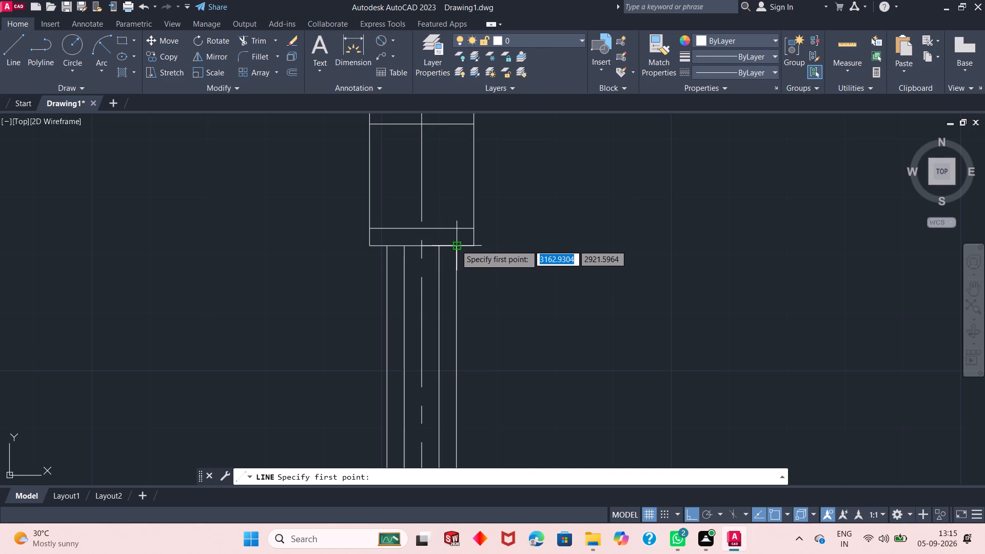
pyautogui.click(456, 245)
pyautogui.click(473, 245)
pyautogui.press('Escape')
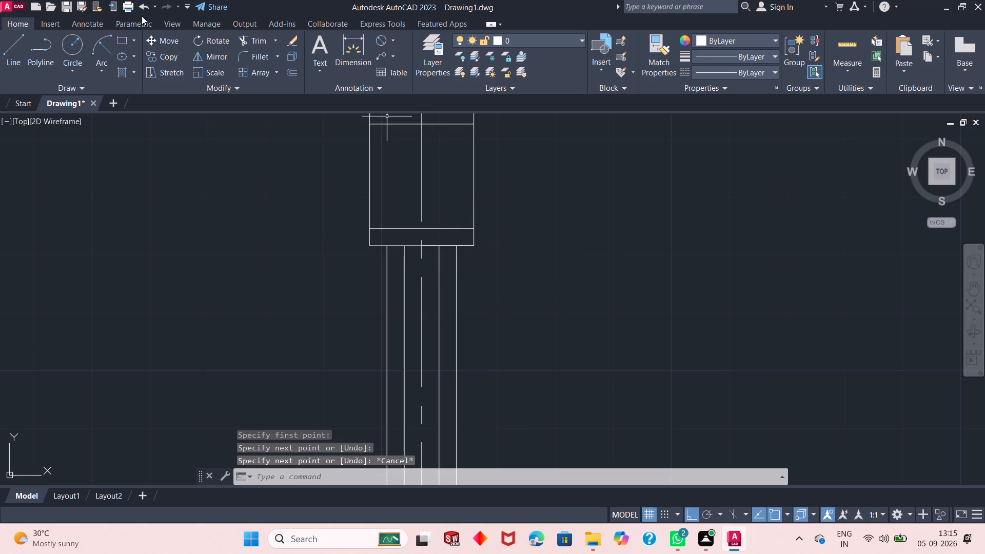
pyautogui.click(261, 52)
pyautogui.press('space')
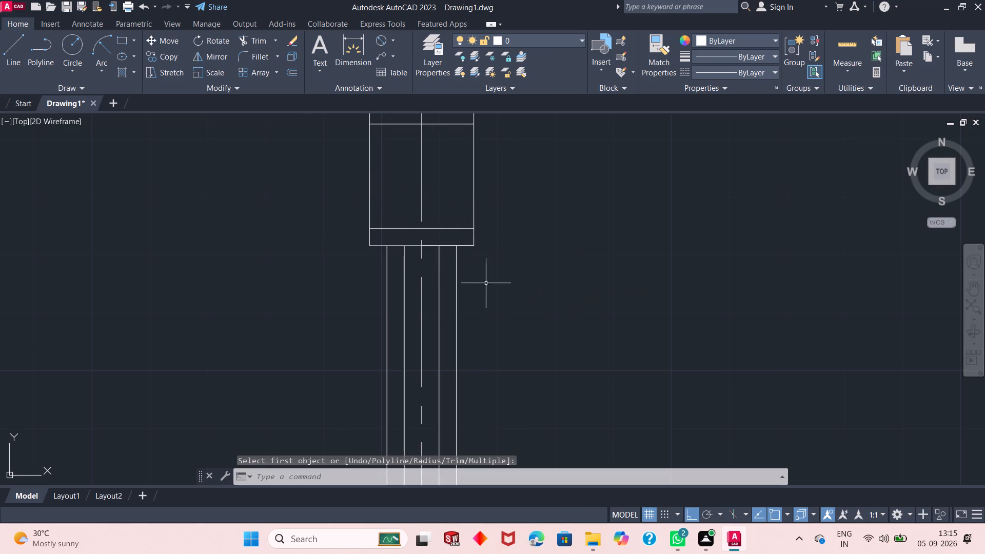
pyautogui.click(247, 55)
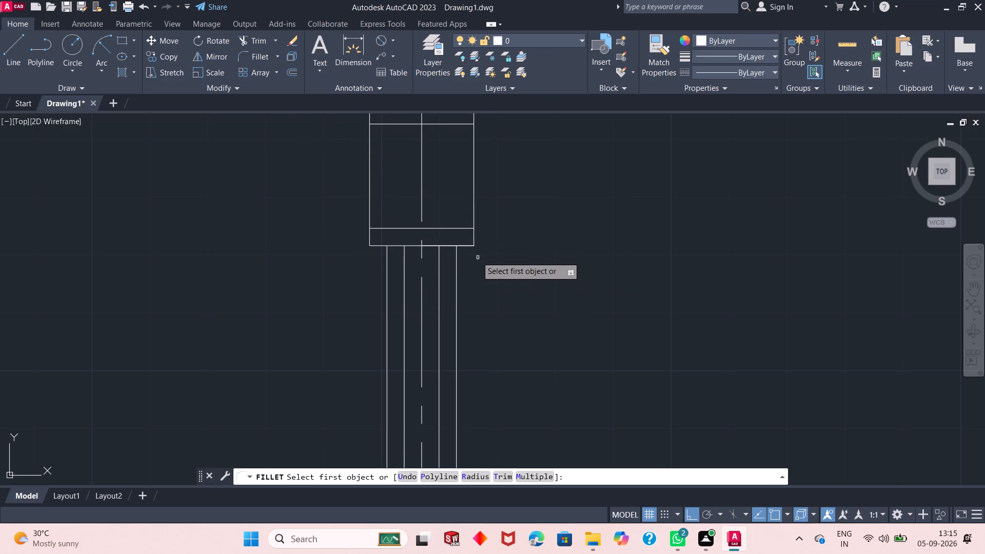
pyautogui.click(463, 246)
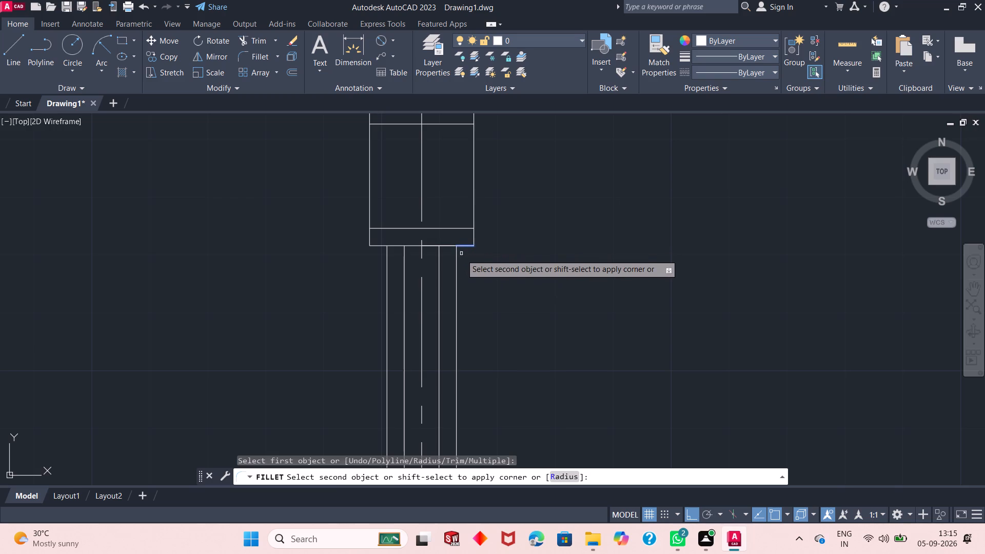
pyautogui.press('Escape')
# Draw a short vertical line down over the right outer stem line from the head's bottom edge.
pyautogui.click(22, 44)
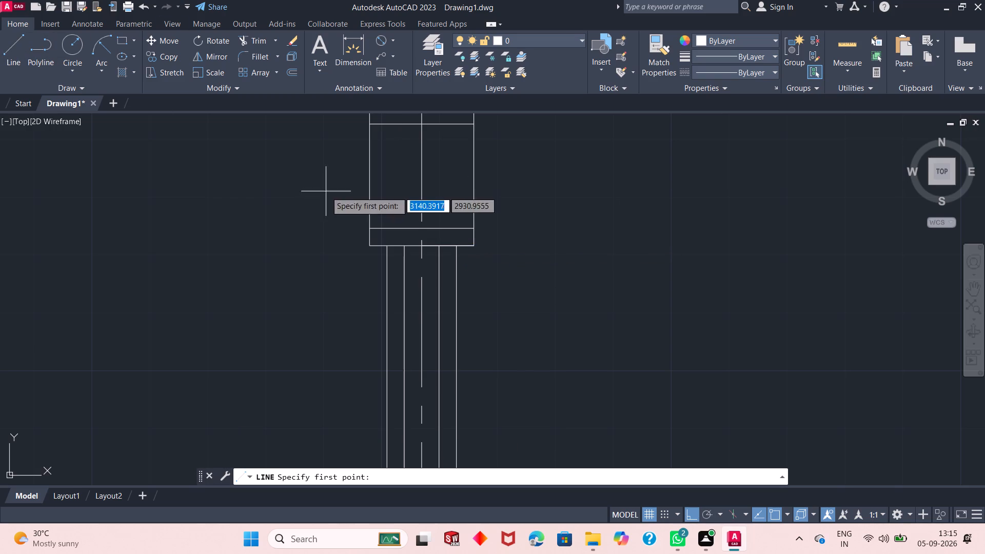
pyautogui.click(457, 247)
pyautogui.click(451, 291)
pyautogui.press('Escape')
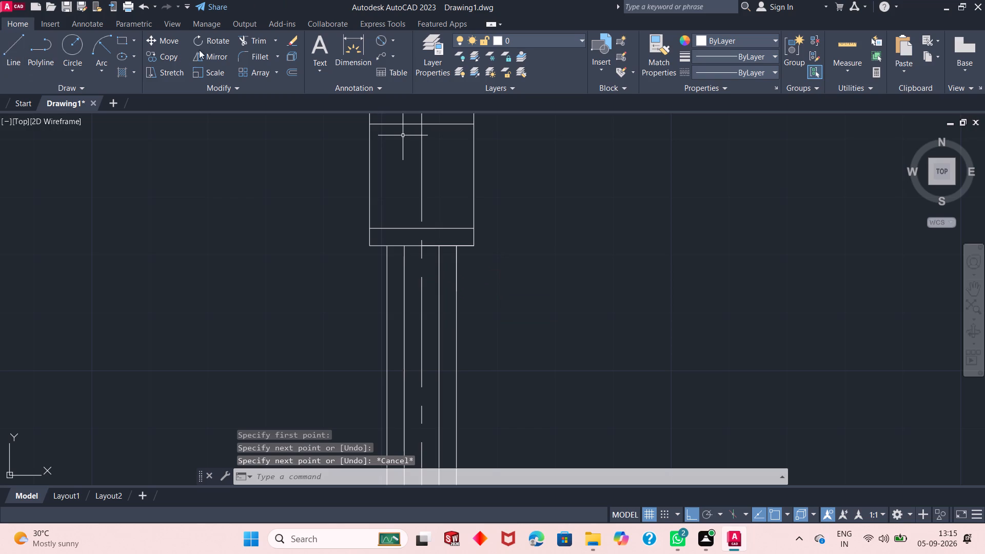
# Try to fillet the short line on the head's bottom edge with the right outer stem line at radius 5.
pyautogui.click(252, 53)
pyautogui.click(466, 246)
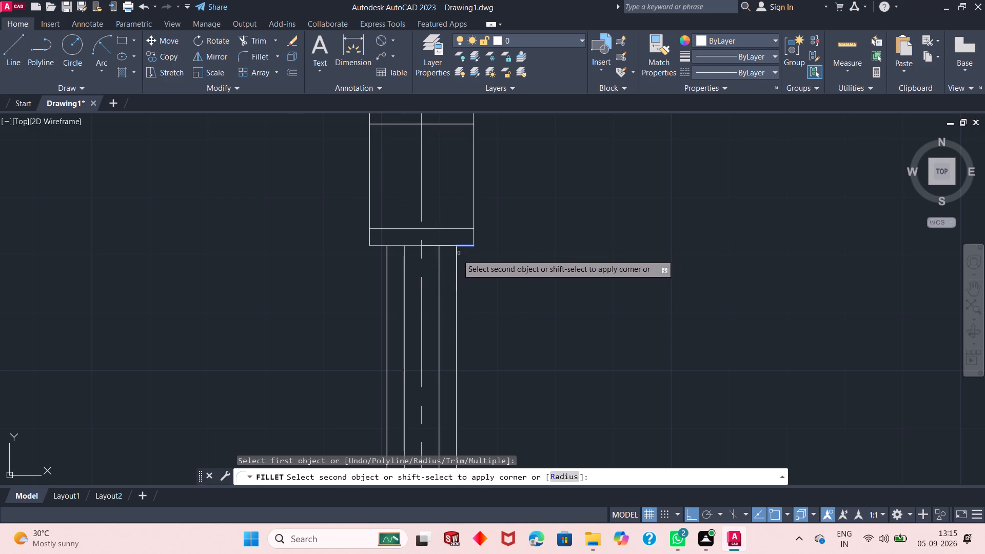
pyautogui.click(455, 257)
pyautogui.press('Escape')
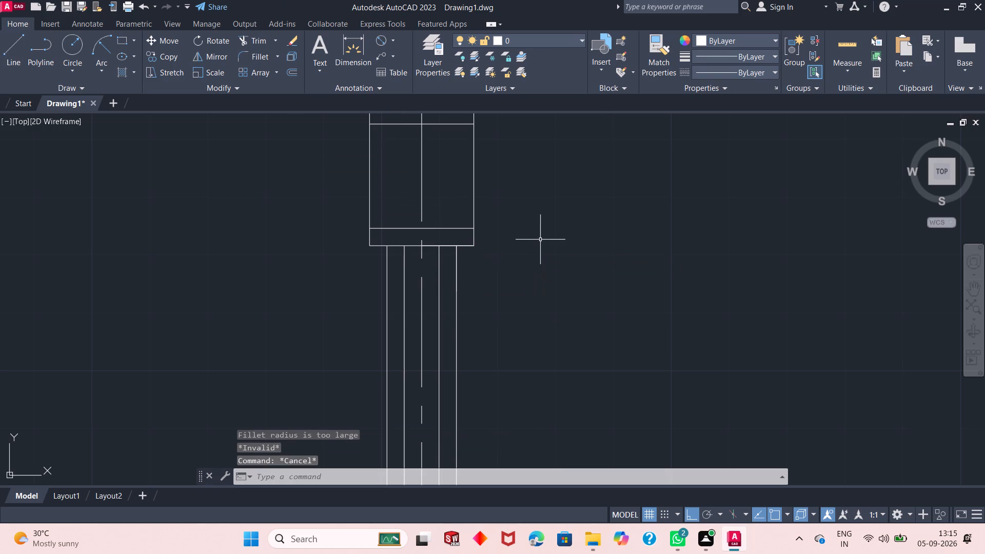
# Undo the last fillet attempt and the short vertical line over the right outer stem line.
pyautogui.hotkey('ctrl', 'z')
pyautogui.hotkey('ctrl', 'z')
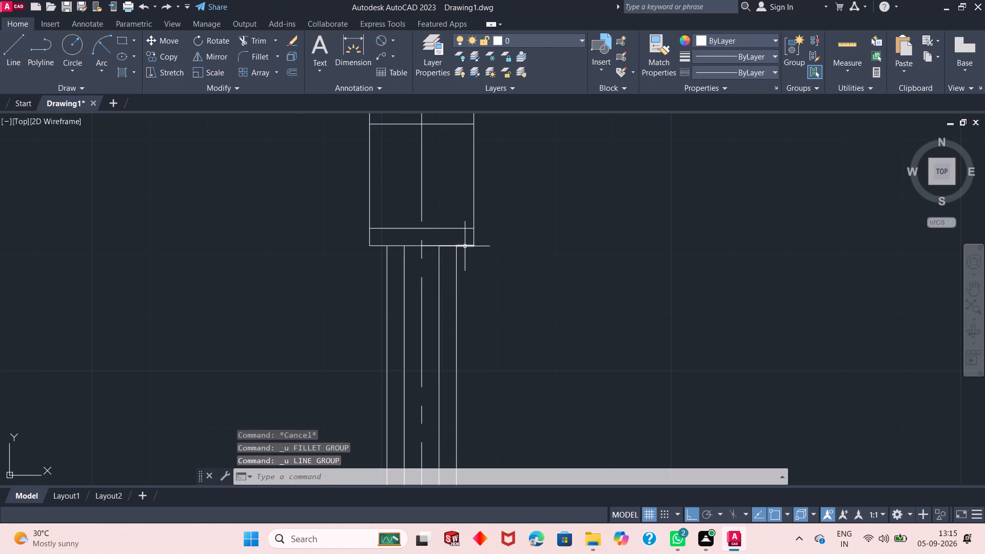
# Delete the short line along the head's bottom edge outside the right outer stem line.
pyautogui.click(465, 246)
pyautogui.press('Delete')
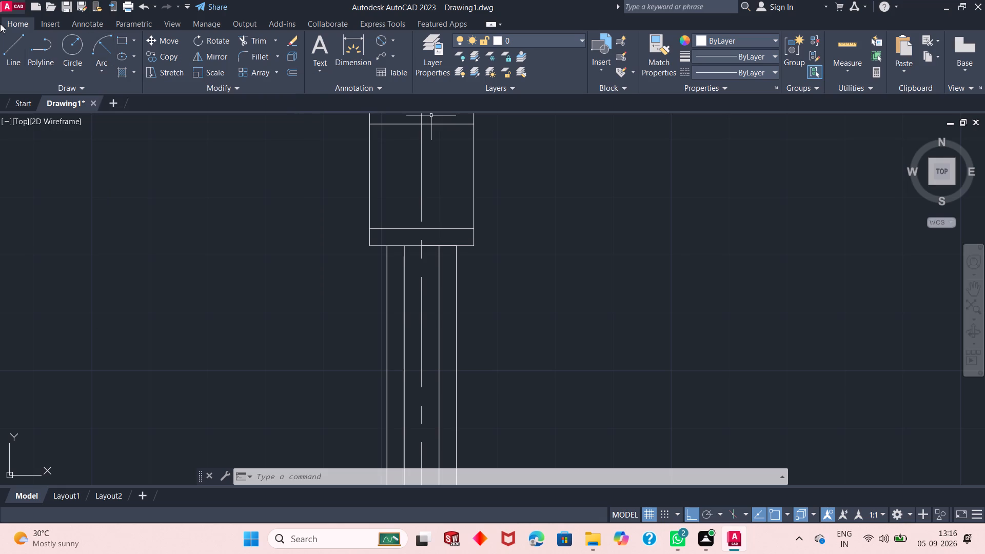
# Draw a vertical line 17 units down from beside the head's right side midpoint, continuing with a horizontal line left across the stem.
pyautogui.click(10, 52)
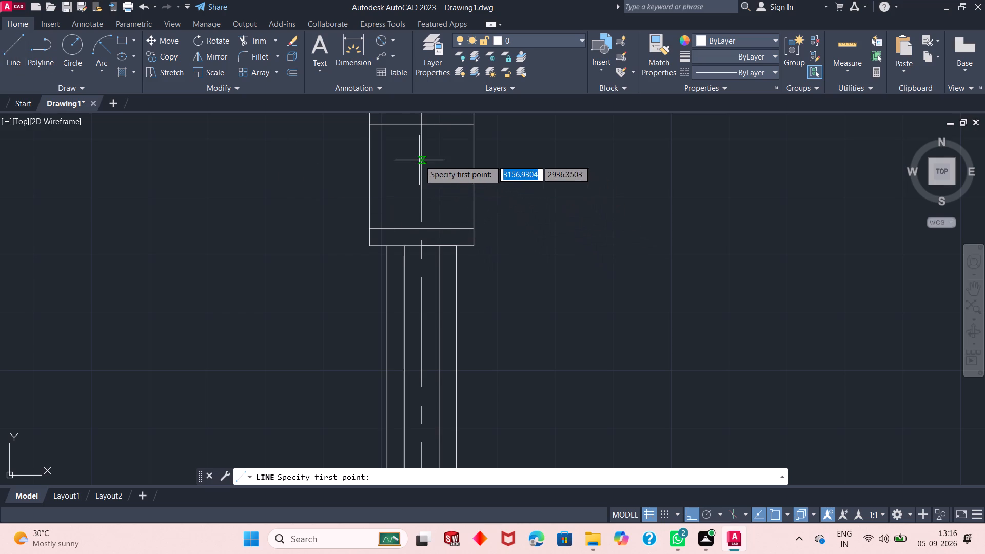
pyautogui.scroll(2, 422, 216)
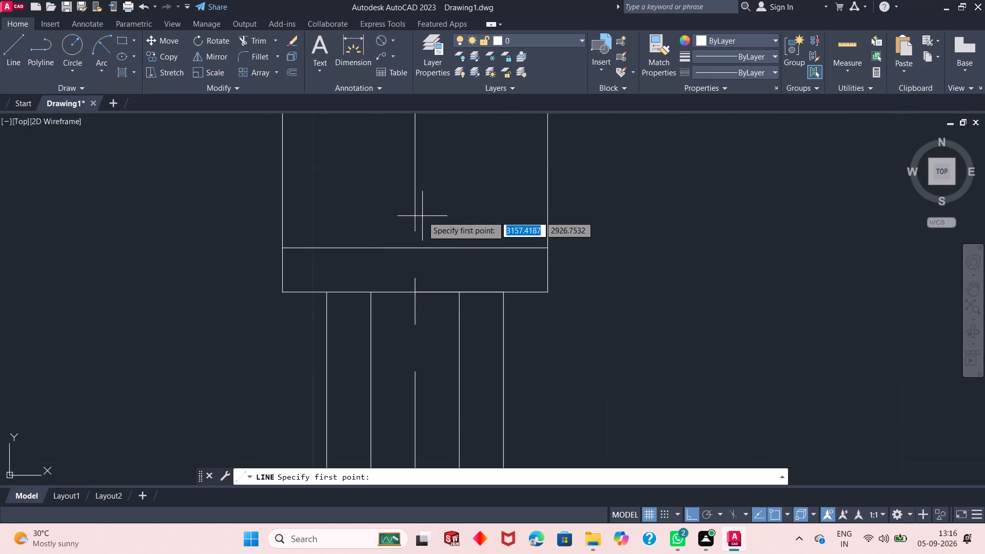
pyautogui.scroll(-3, 422, 216)
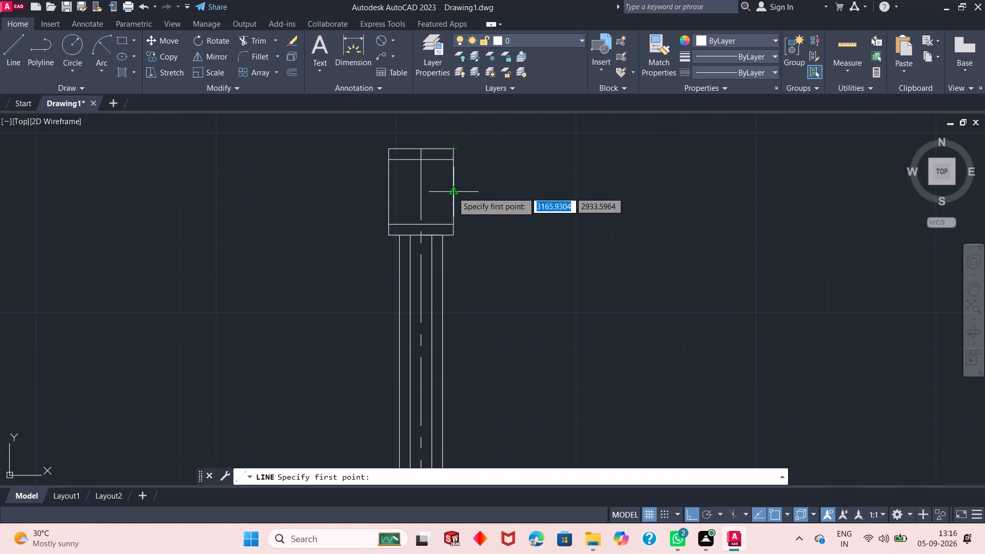
pyautogui.click(480, 192)
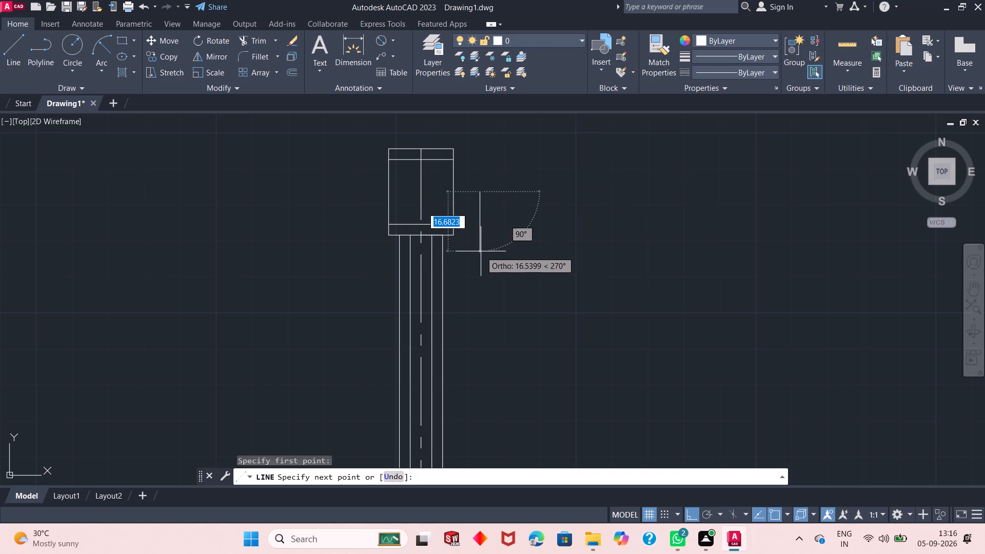
pyautogui.write('17')
pyautogui.press('Return')
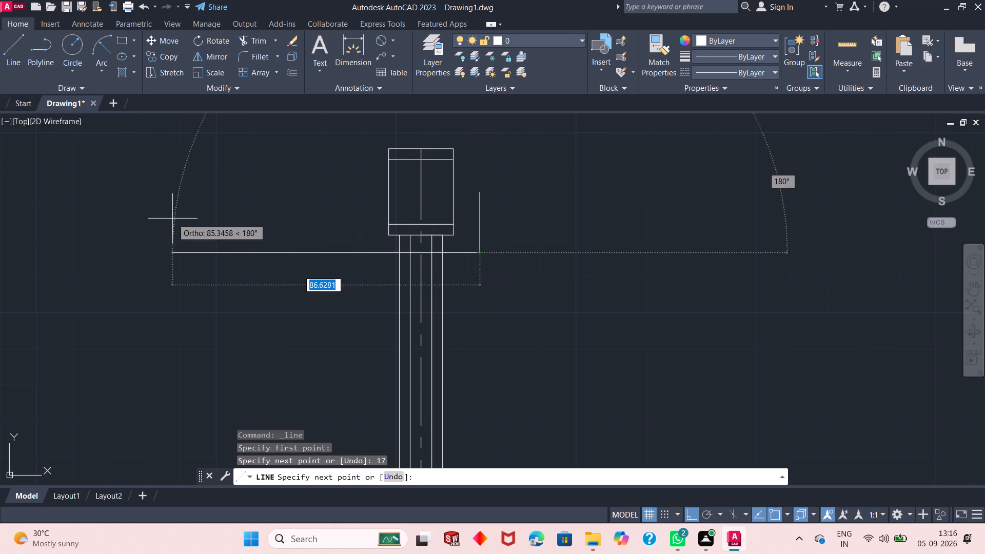
pyautogui.click(229, 227)
pyautogui.press('Escape')
pyautogui.scroll(-2, 438, 230)
pyautogui.scroll(4, 438, 230)
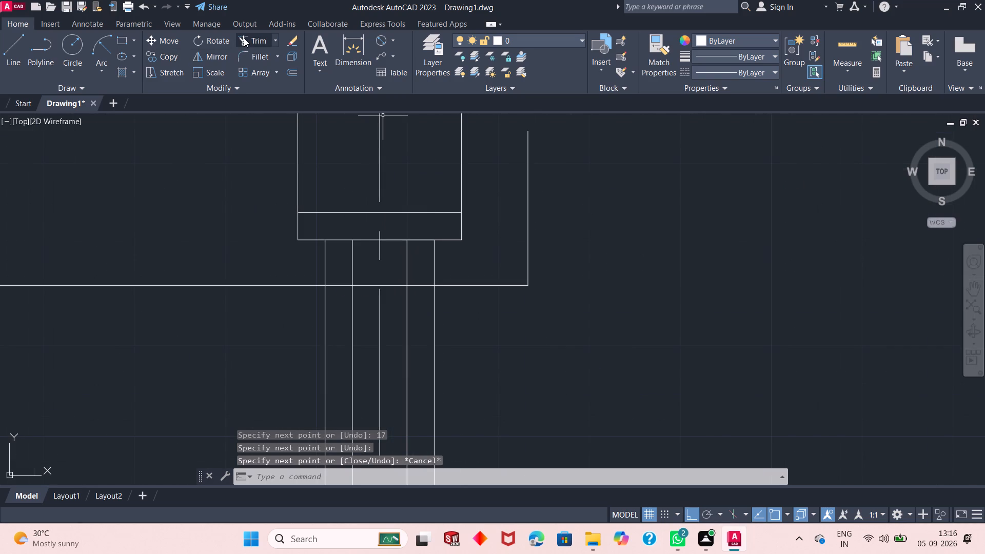
# Trim the two right stem lines between the head's bottom edge and the new horizontal line.
pyautogui.click(244, 38)
pyautogui.click(461, 260)
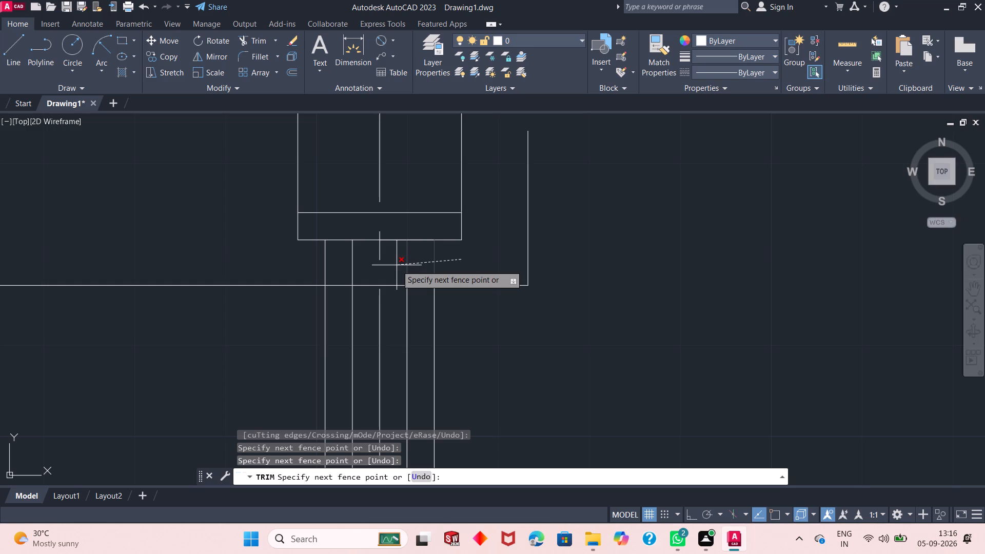
pyautogui.click(401, 263)
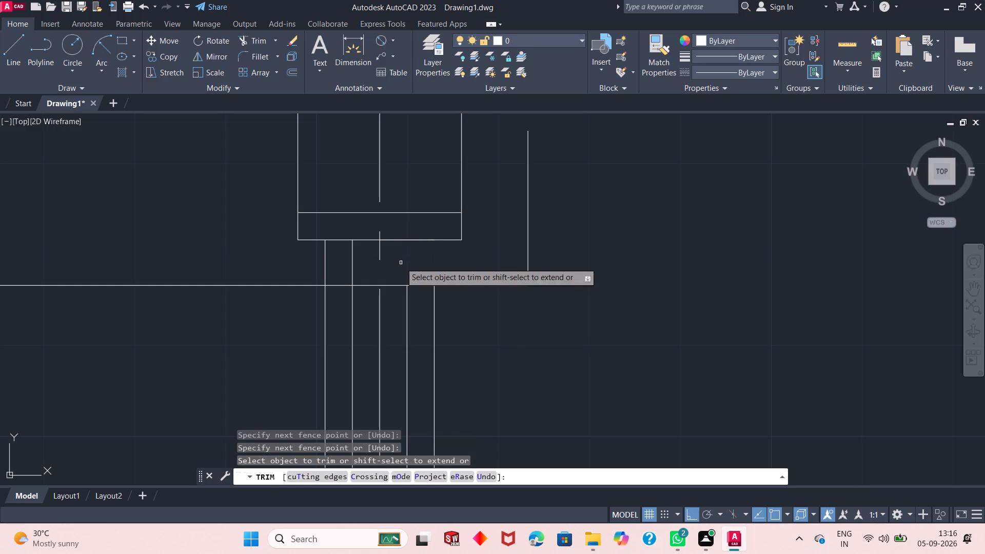
pyautogui.press('Escape')
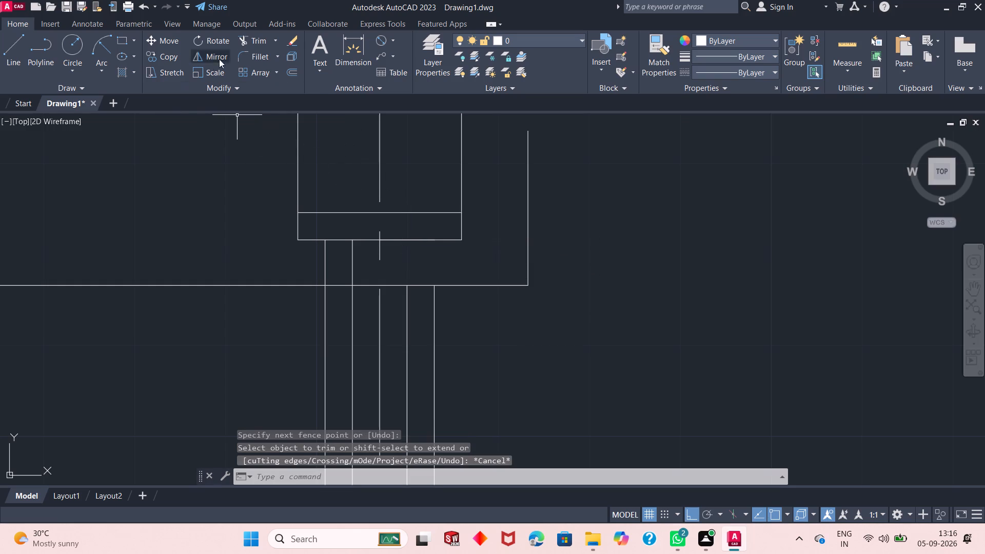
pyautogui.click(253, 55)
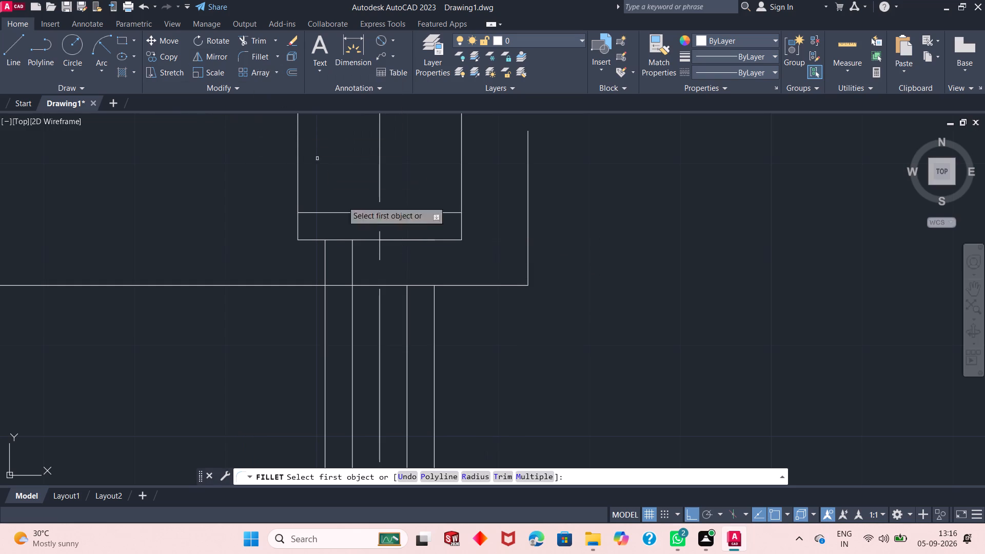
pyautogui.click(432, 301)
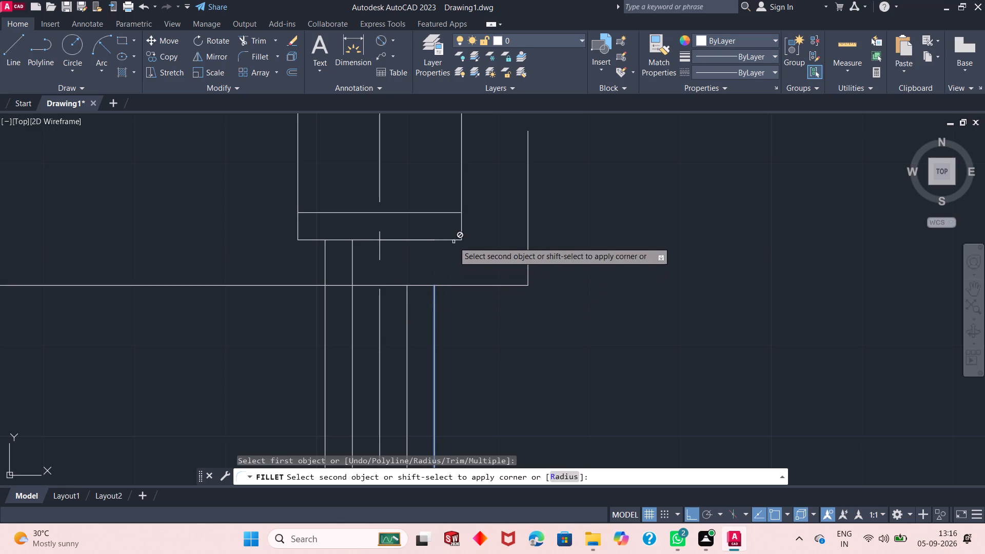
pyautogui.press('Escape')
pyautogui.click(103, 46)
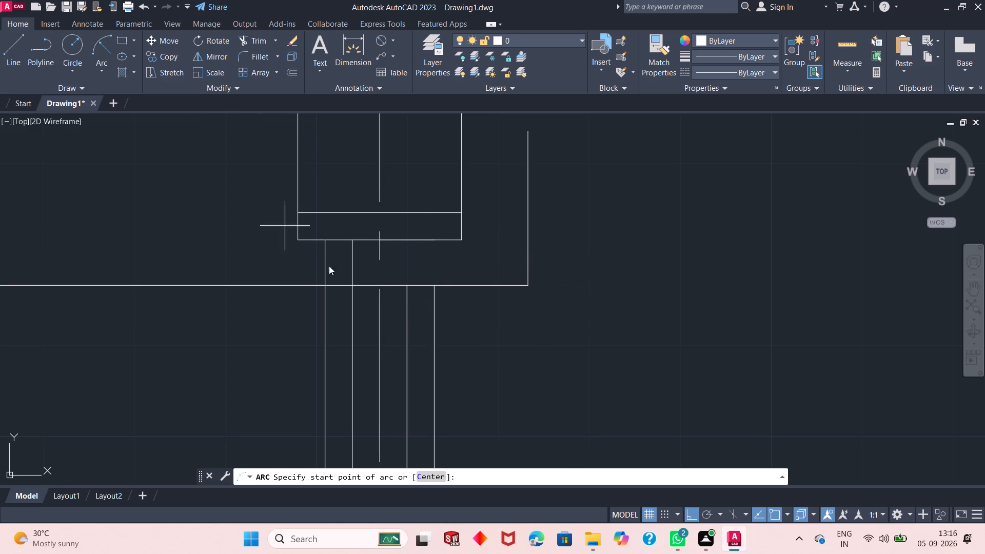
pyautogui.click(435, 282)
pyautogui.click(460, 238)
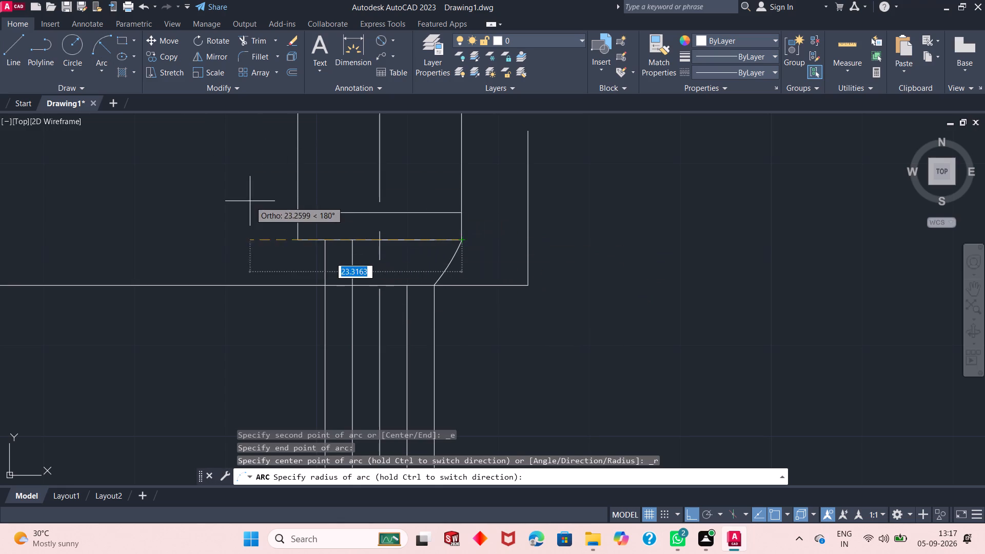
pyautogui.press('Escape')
# Draw a radius 5 arc from the head's lower right corner to the trimmed top of the right outer stem line.
pyautogui.click(93, 45)
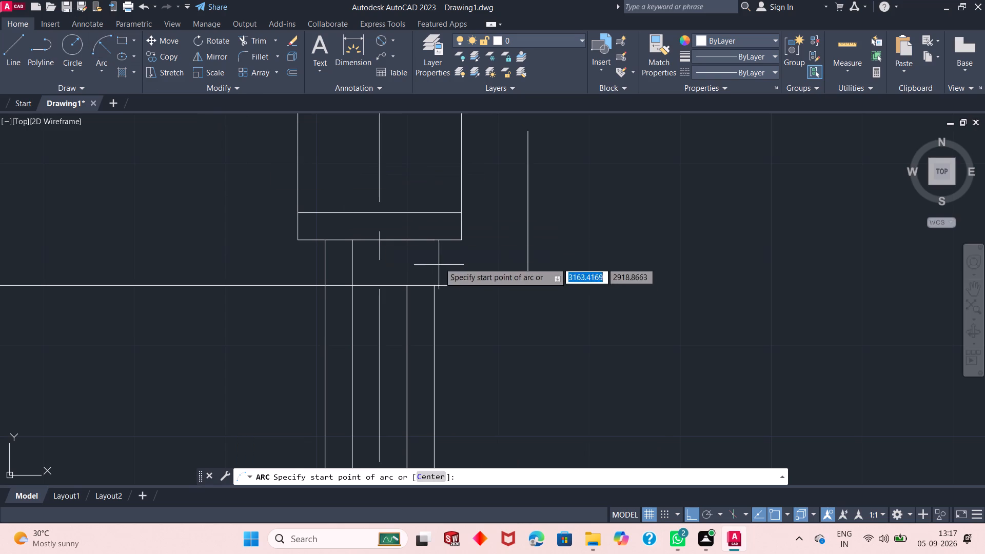
pyautogui.click(461, 242)
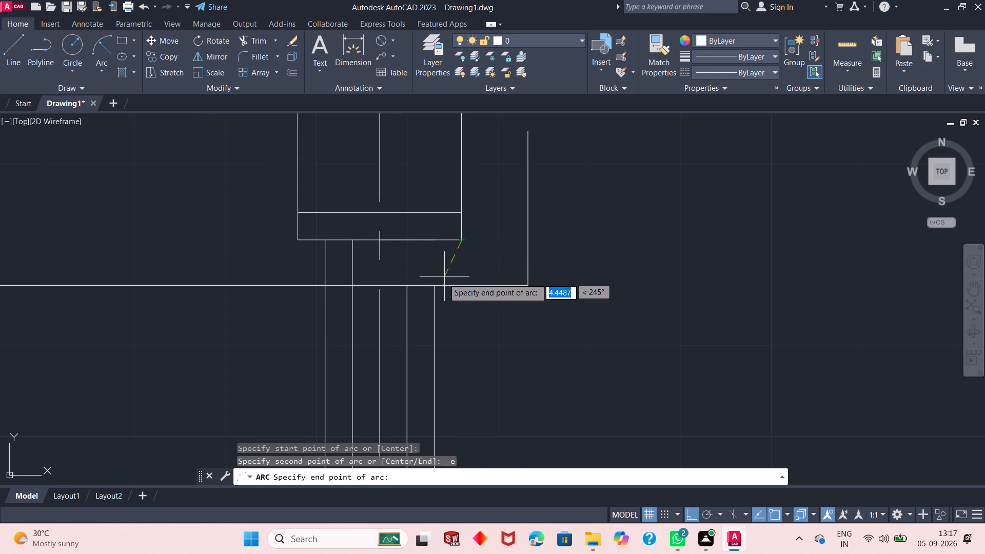
pyautogui.click(437, 285)
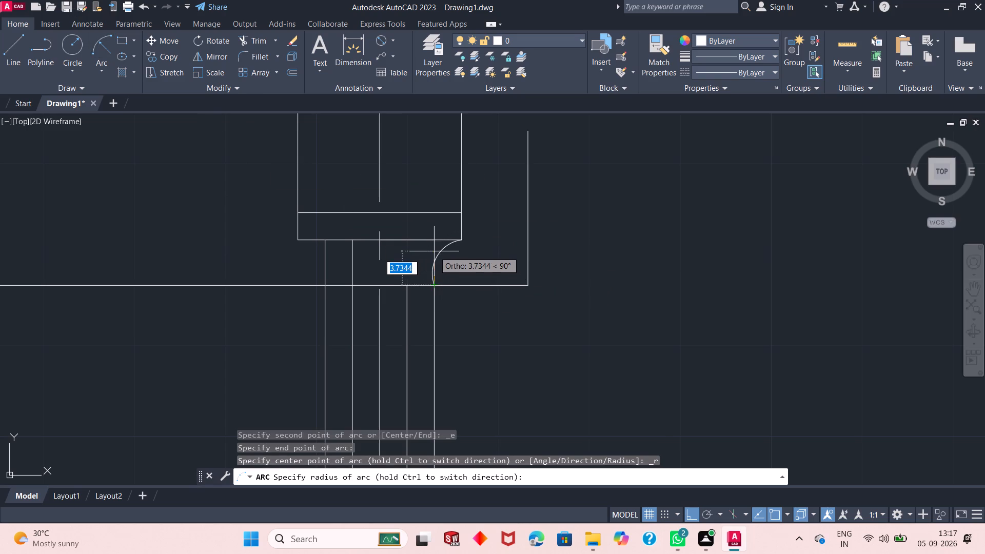
pyautogui.press('5')
pyautogui.press('Return')
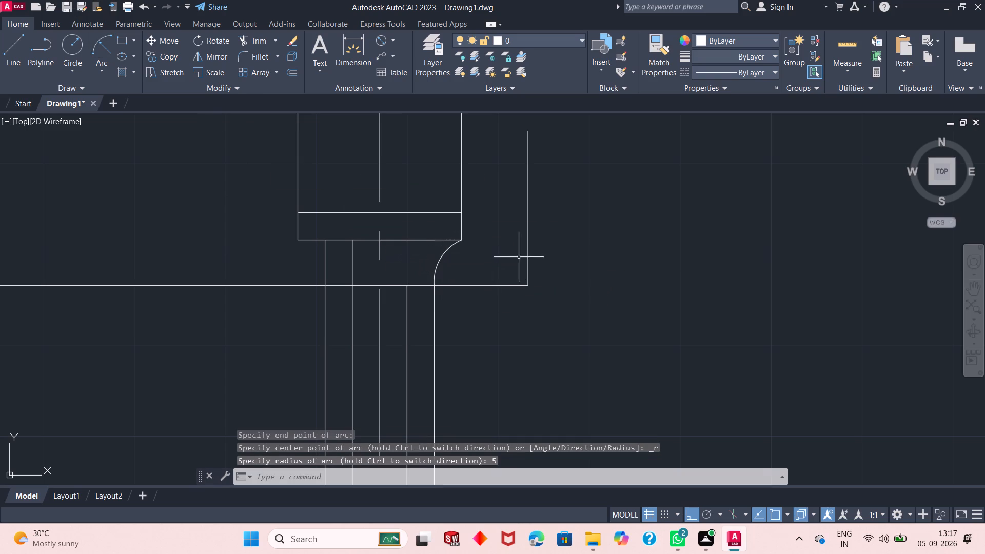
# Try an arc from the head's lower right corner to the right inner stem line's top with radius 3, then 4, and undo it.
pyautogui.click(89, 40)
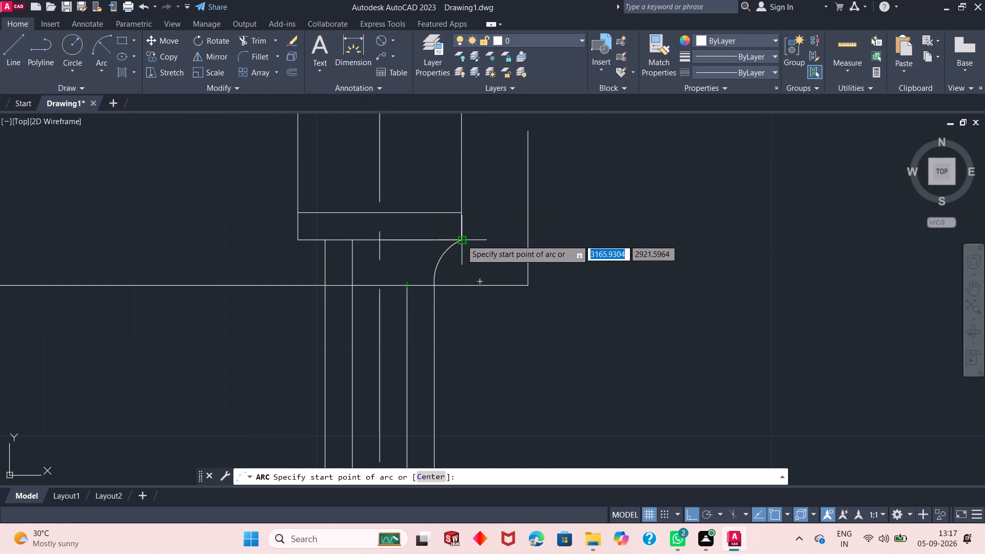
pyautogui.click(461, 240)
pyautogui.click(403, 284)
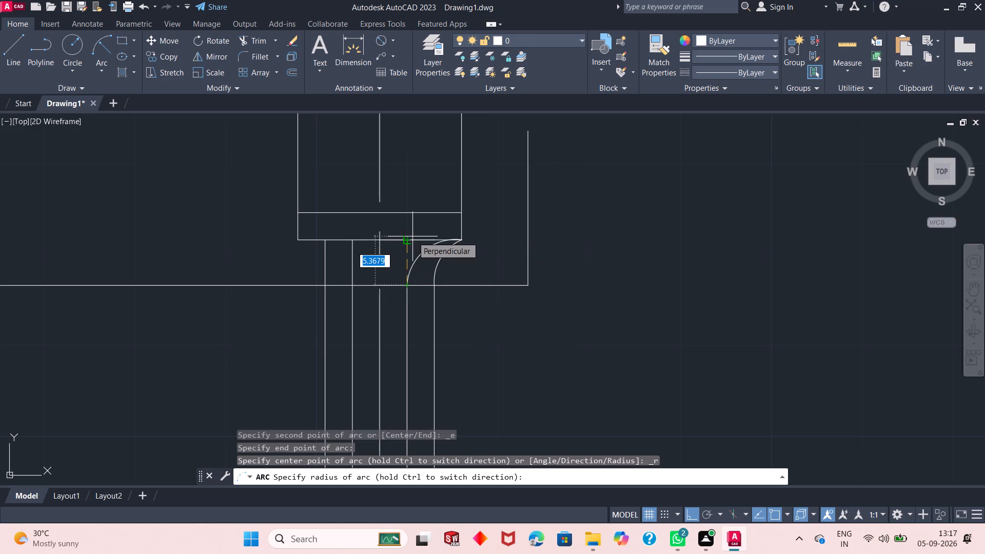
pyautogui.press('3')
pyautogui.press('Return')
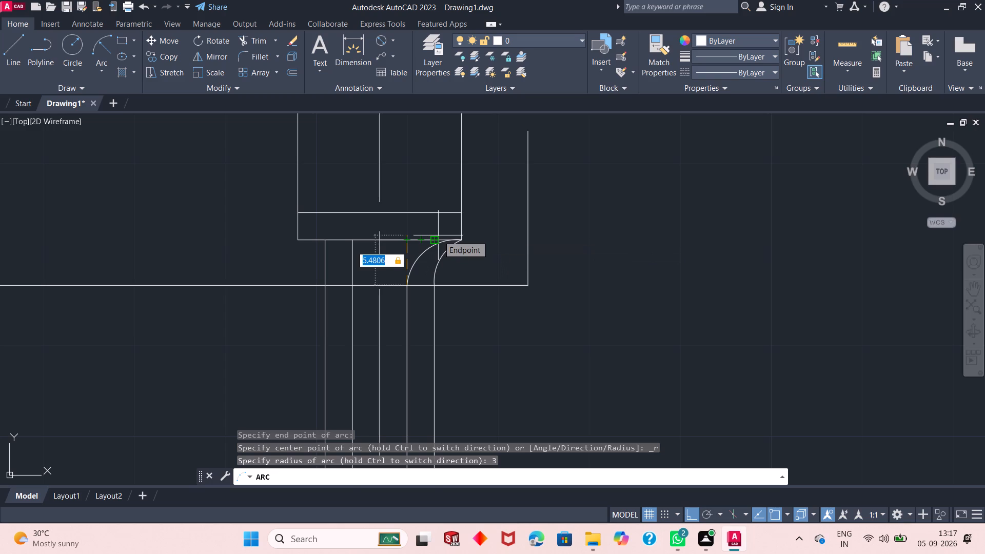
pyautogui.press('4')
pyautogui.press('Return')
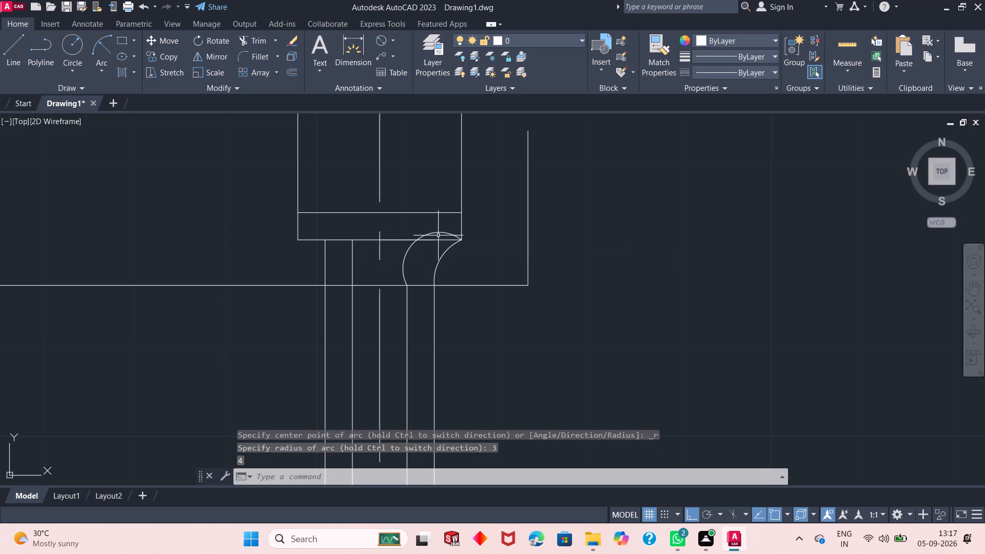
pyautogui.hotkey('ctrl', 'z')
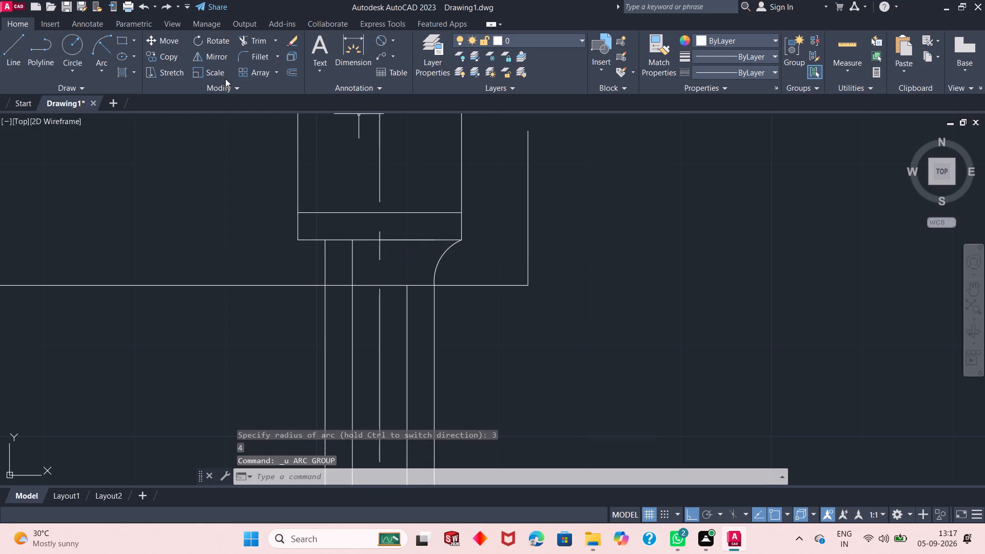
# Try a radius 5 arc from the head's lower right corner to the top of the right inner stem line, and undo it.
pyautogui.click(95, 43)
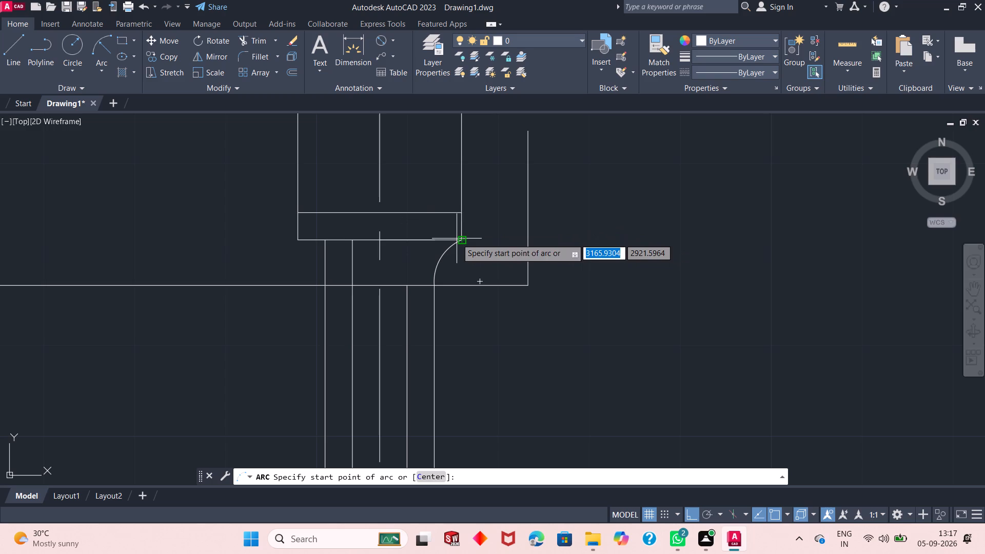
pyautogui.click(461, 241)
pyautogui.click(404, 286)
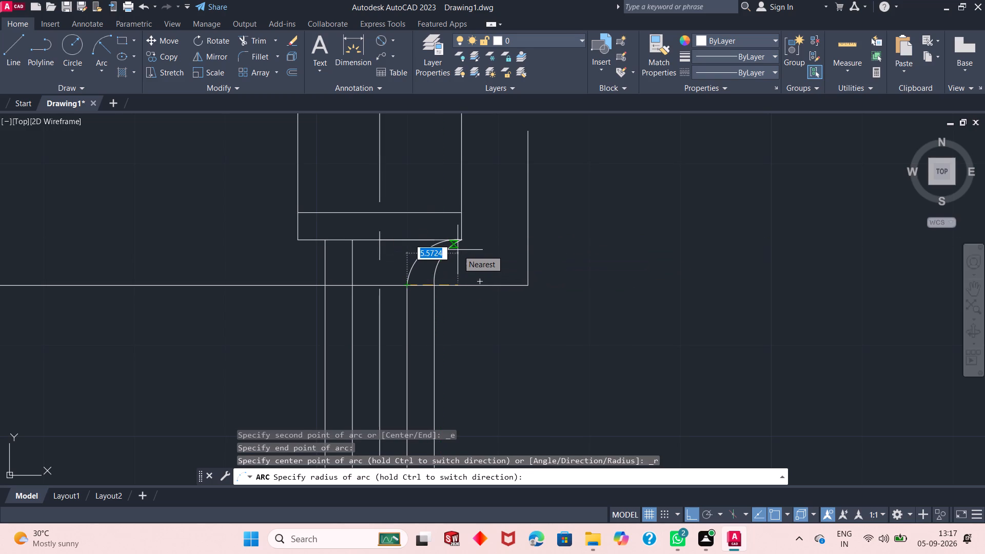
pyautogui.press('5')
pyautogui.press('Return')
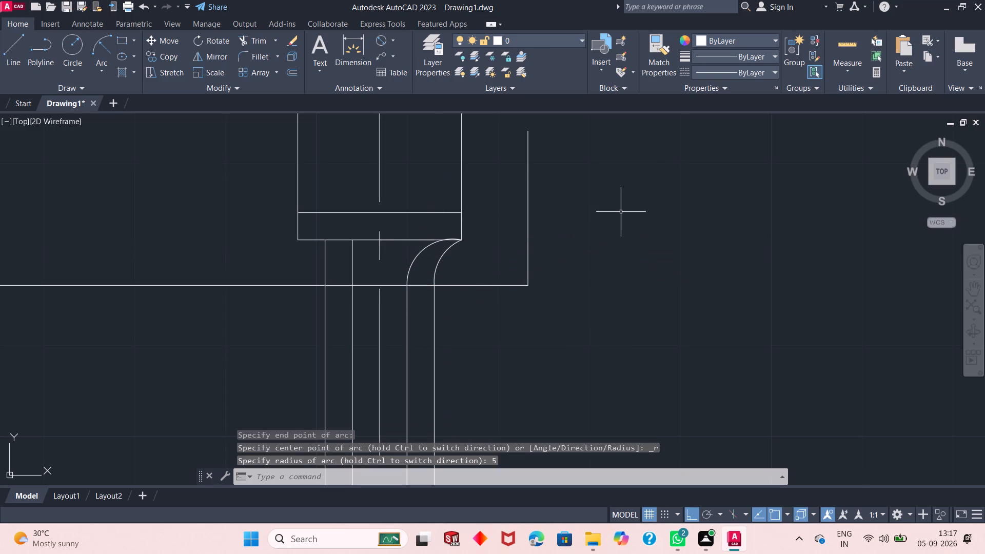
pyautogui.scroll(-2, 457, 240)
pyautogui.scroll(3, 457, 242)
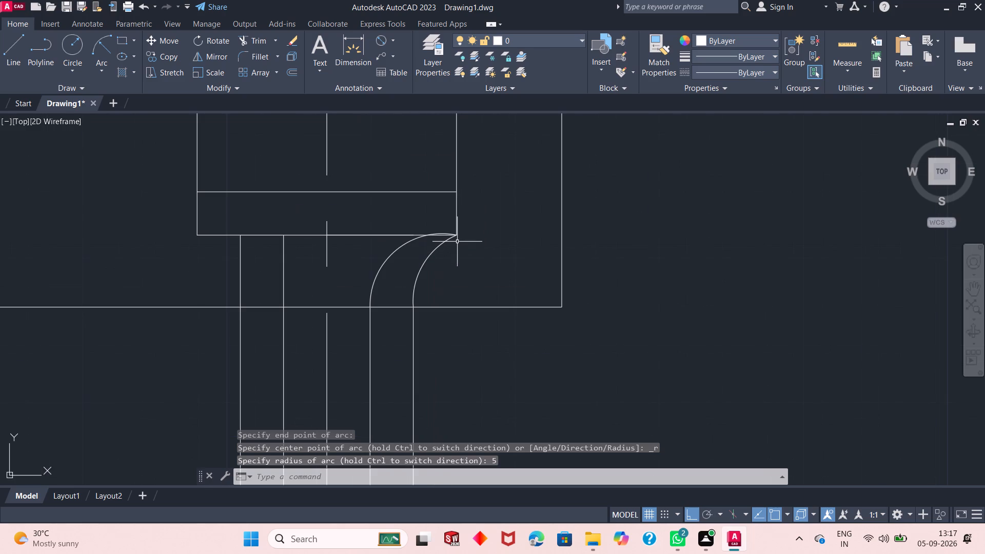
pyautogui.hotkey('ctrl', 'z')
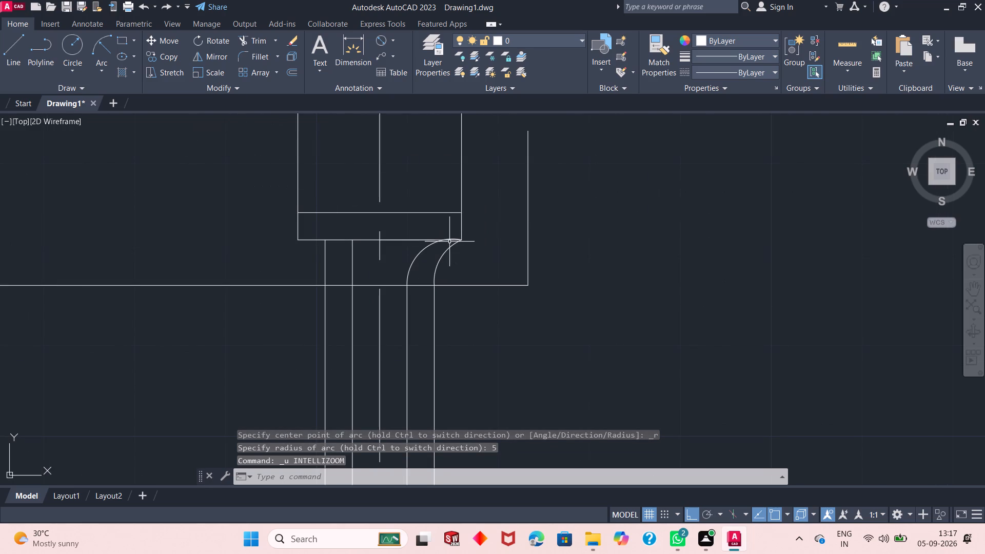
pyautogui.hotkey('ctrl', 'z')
# Draw a radius 6 arc from the head's lower right corner to the trimmed top of the right inner stem line.
pyautogui.click(99, 42)
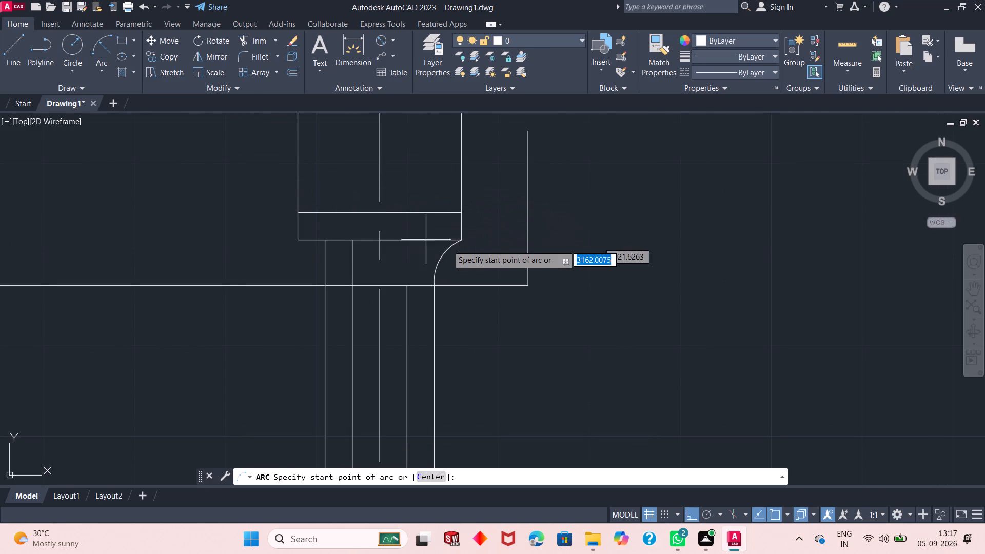
pyautogui.click(461, 241)
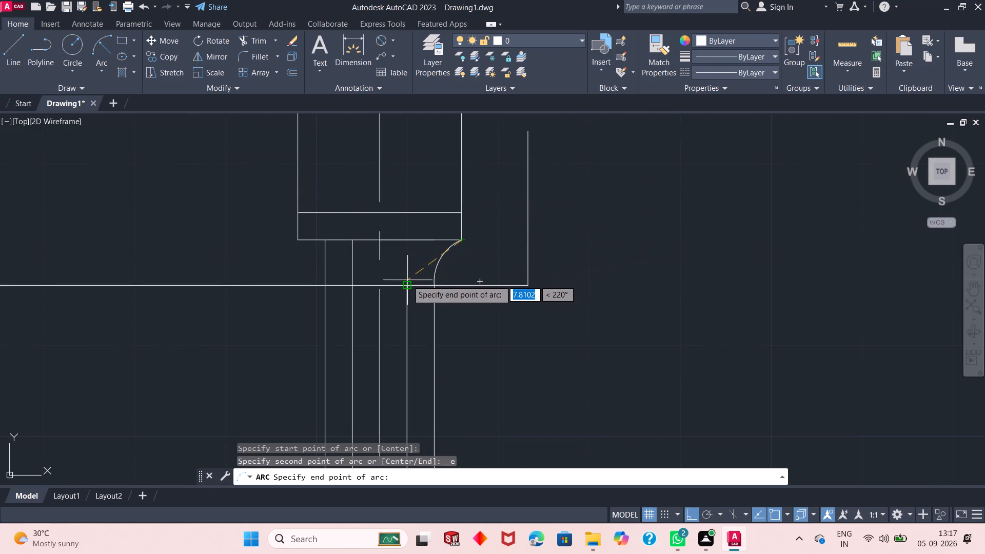
pyautogui.click(406, 285)
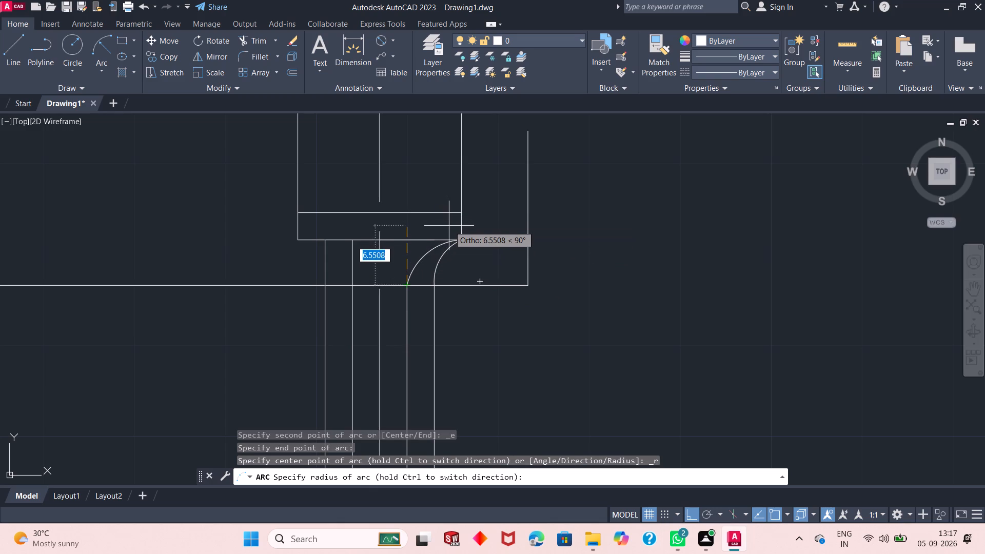
pyautogui.press('6')
pyautogui.press('Return')
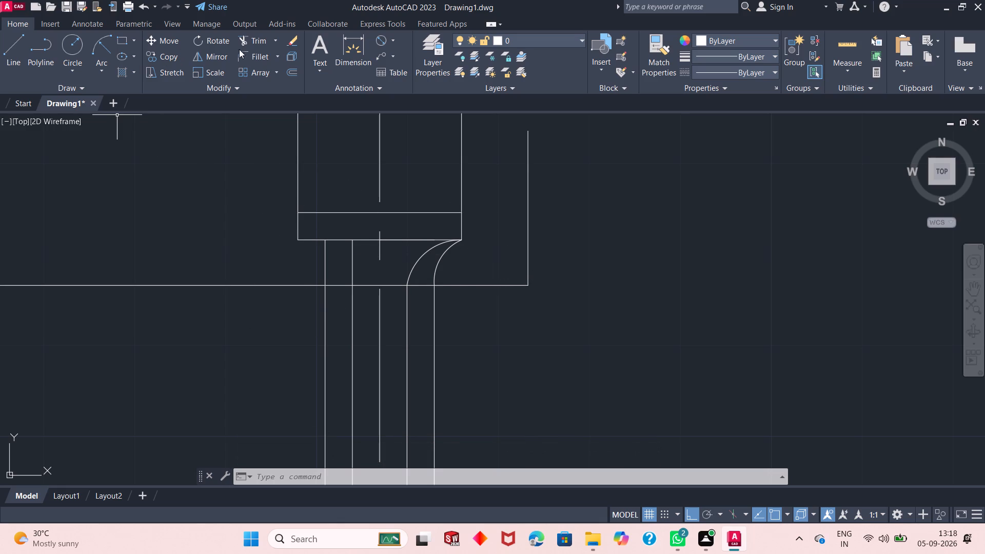
# Trim the two left stem lines between the head's bottom edge and the horizontal guide line.
pyautogui.click(255, 39)
pyautogui.click(356, 261)
pyautogui.click(305, 264)
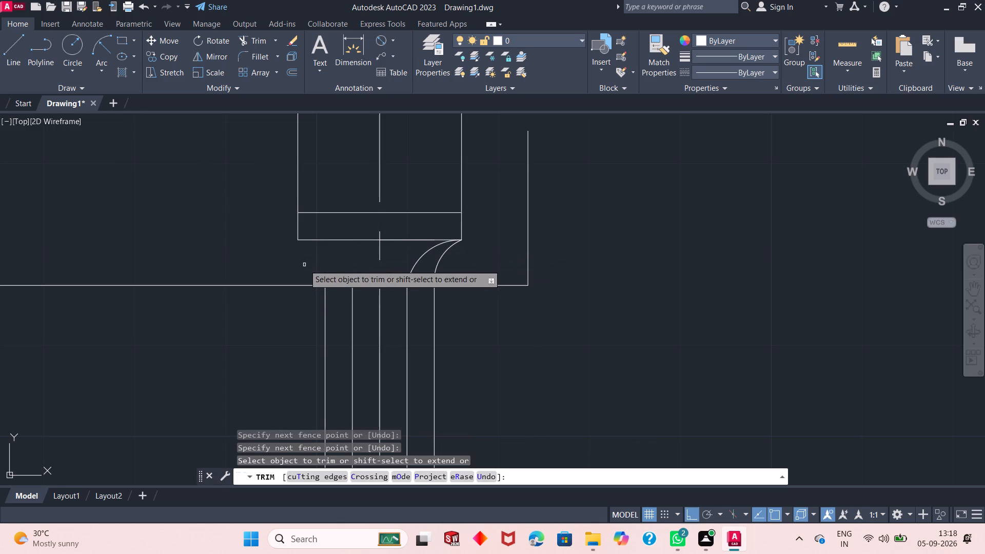
pyautogui.press('Escape')
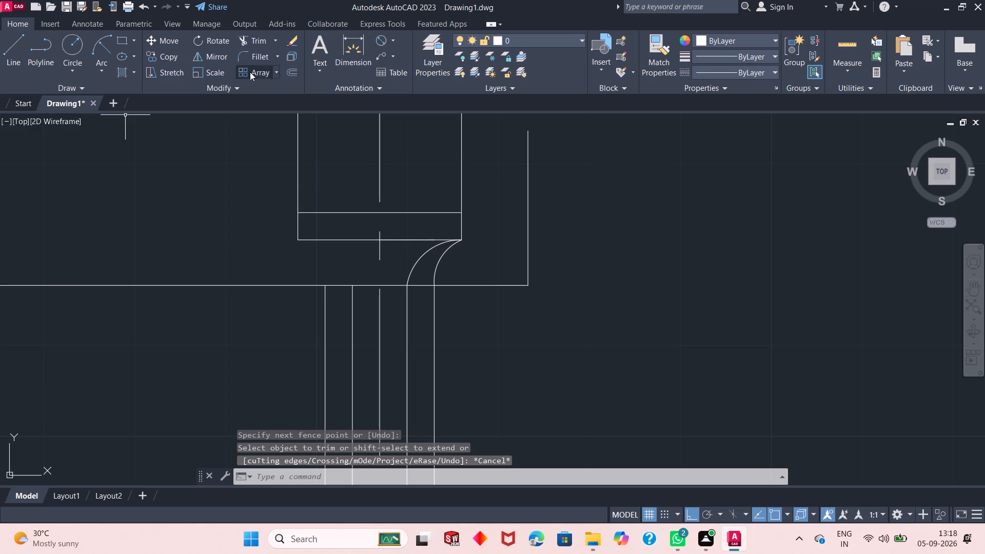
# Draw a radius 5 arc from the trimmed top of the left outer stem line to the head's lower left corner.
pyautogui.click(99, 50)
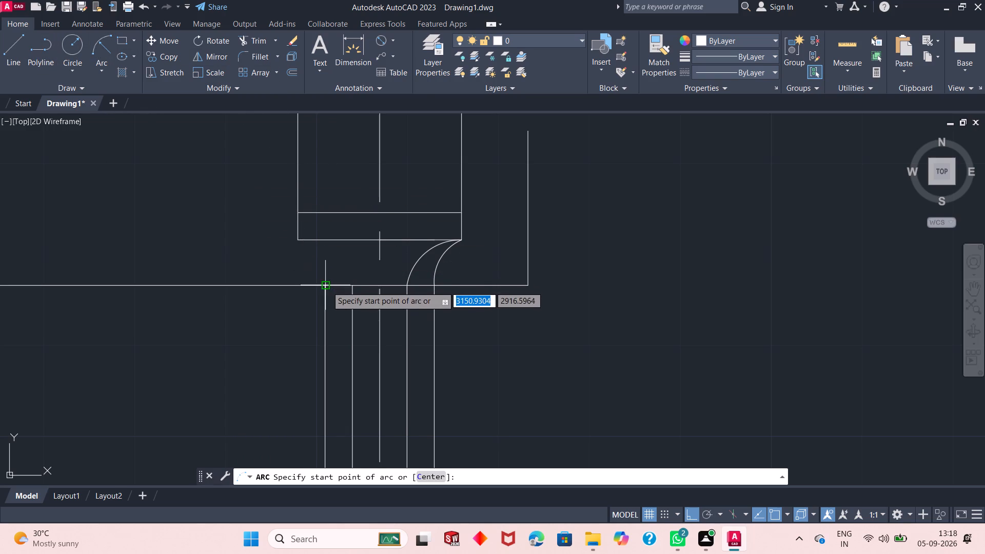
pyautogui.click(327, 286)
pyautogui.click(299, 241)
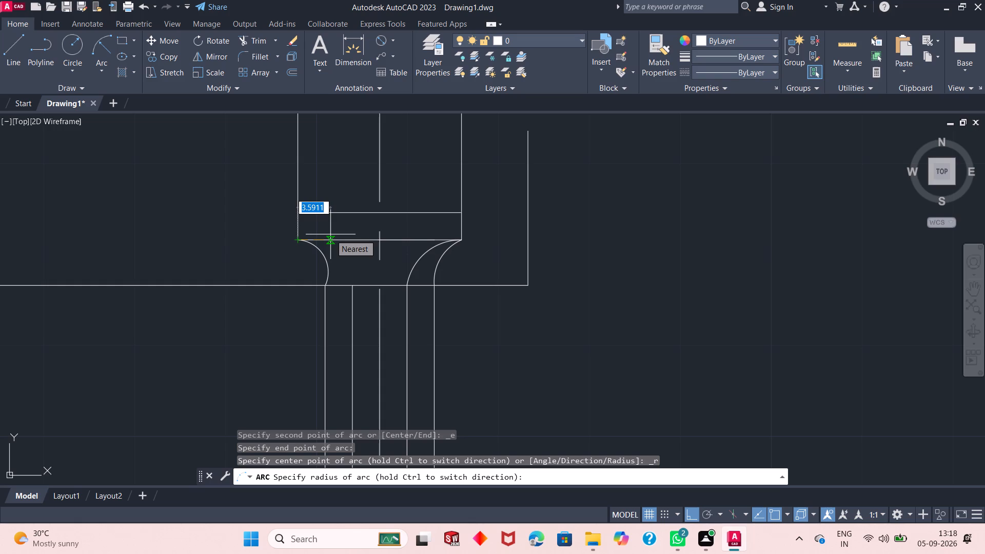
pyautogui.press('5')
pyautogui.press('Return')
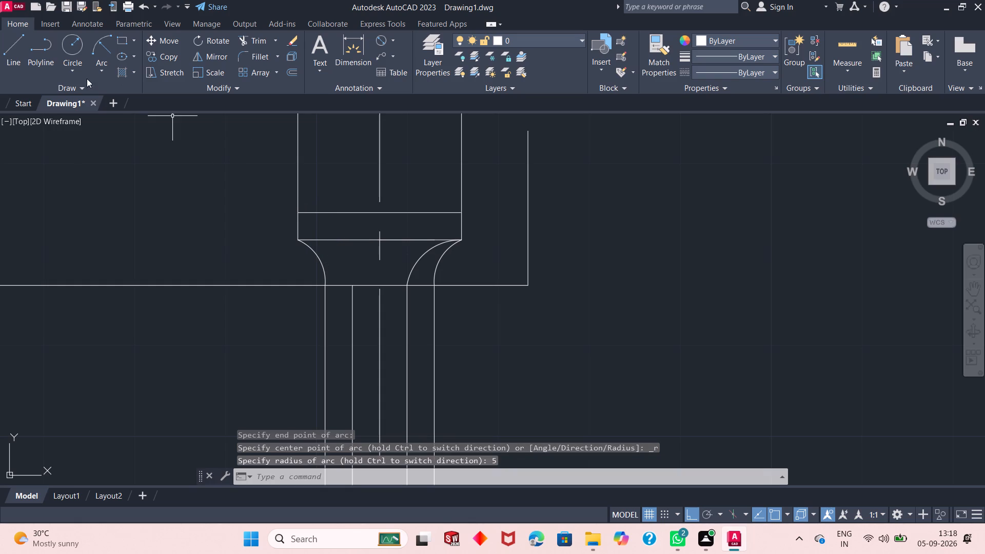
# Draw a radius 6 arc from the trimmed top of the left inner stem line to the head's lower left corner.
pyautogui.click(98, 54)
pyautogui.click(352, 285)
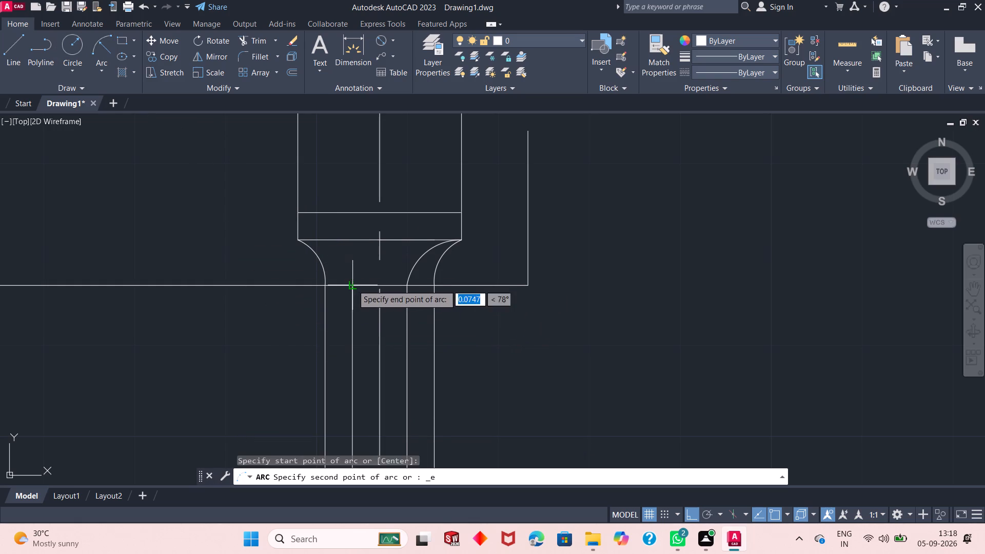
pyautogui.click(300, 243)
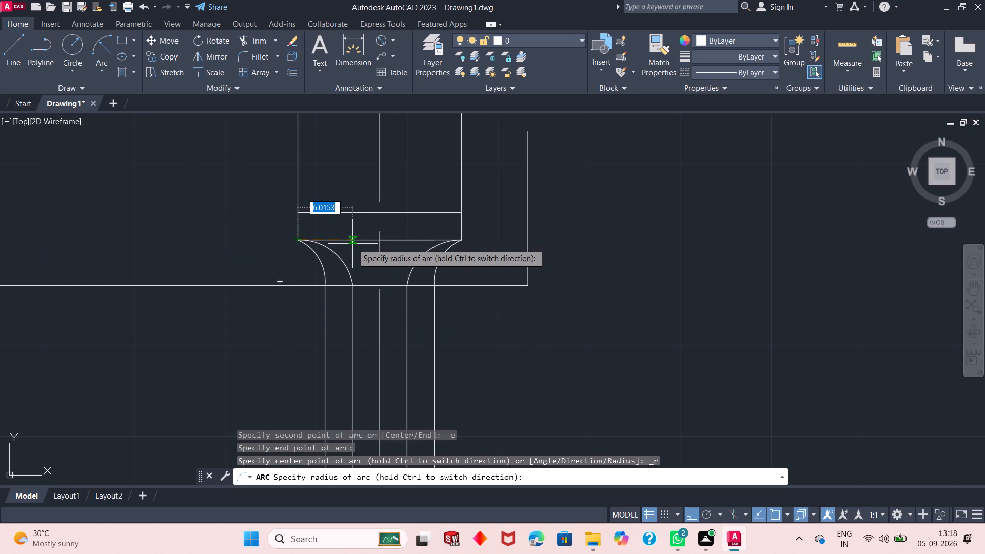
pyautogui.press('6')
pyautogui.press('Return')
pyautogui.press('Escape')
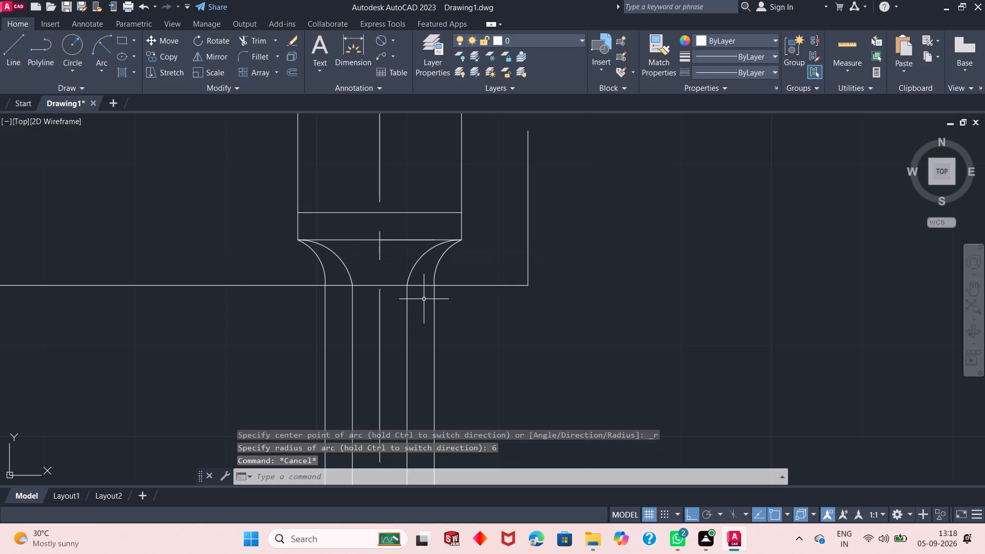
# Delete the full-width line along the head's bottom edge, between its two lower corners.
pyautogui.click(362, 239)
pyautogui.press('Delete')
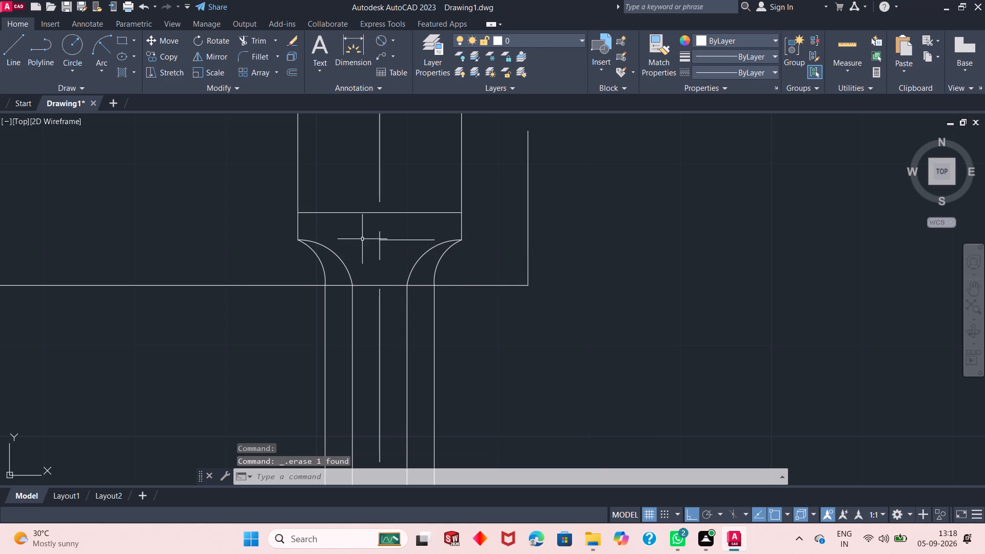
# Delete the horizontal guide line across the stem and the vertical guide line beside the head.
pyautogui.click(385, 284)
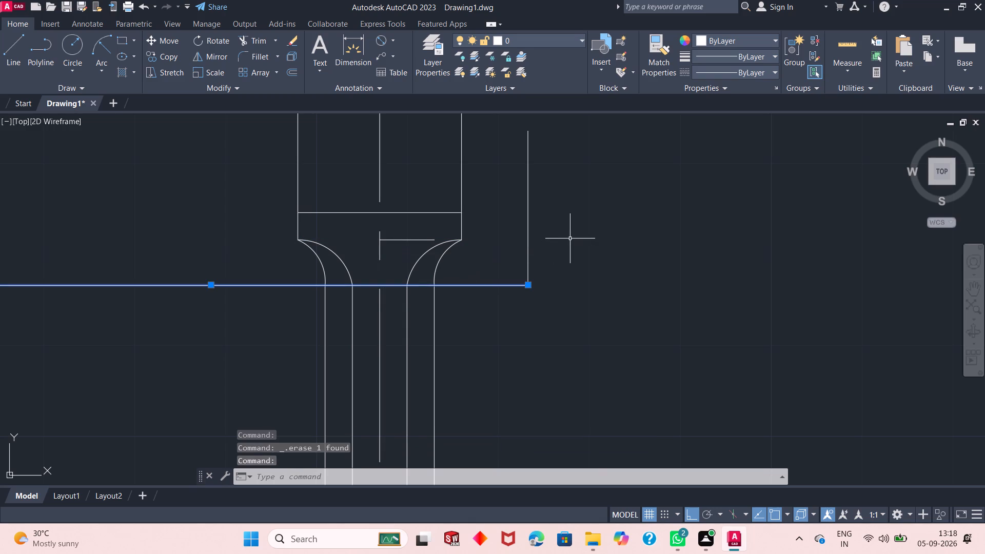
pyautogui.click(539, 246)
pyautogui.click(509, 263)
pyautogui.press('Delete')
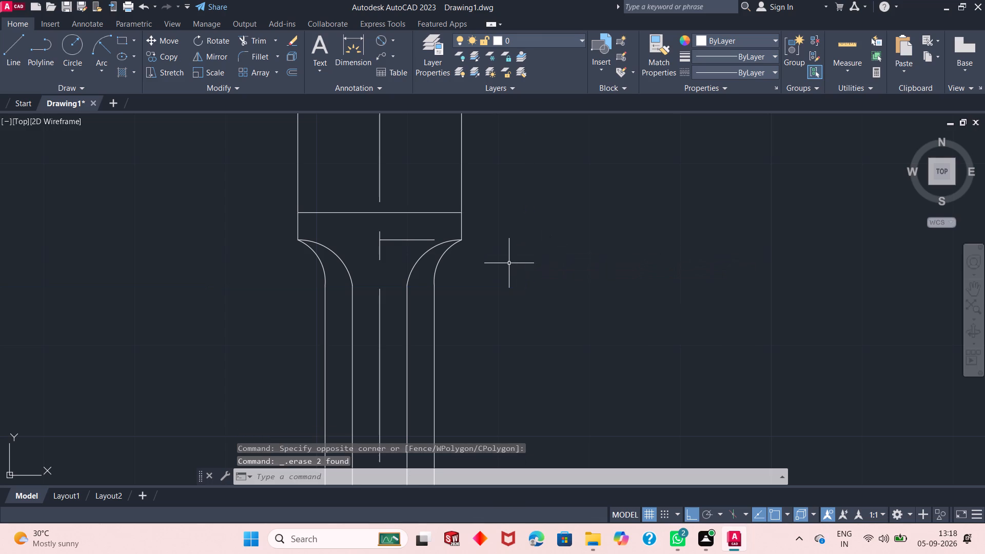
# Delete the two leftover short lines between the centre line and the right outer stem line at the head's bottom.
pyautogui.click(408, 238)
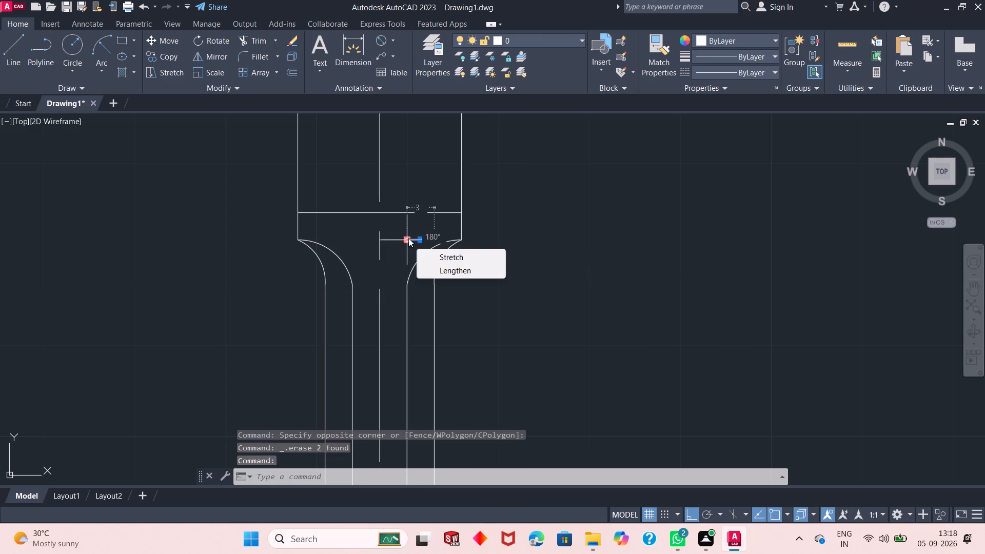
pyautogui.click(395, 242)
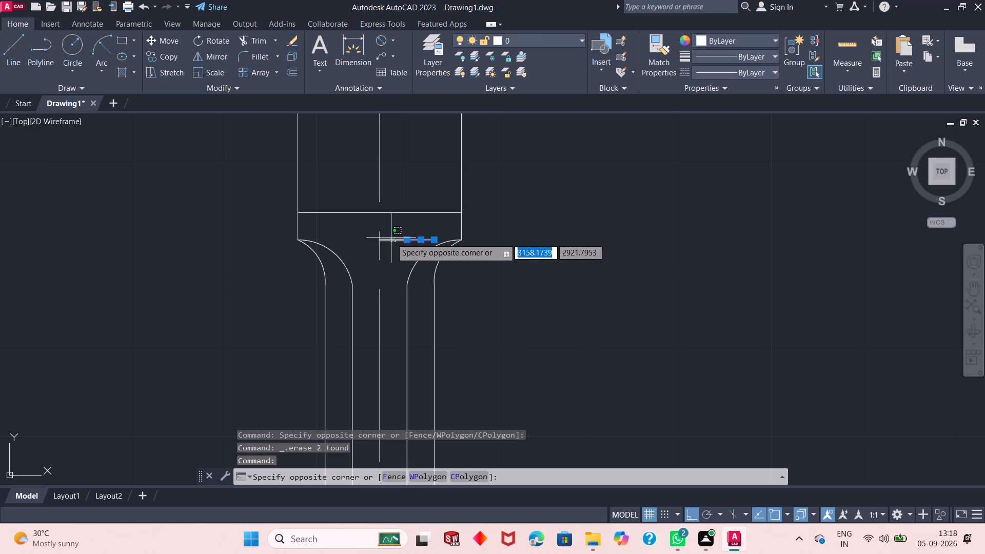
pyautogui.click(391, 238)
pyautogui.press('Delete')
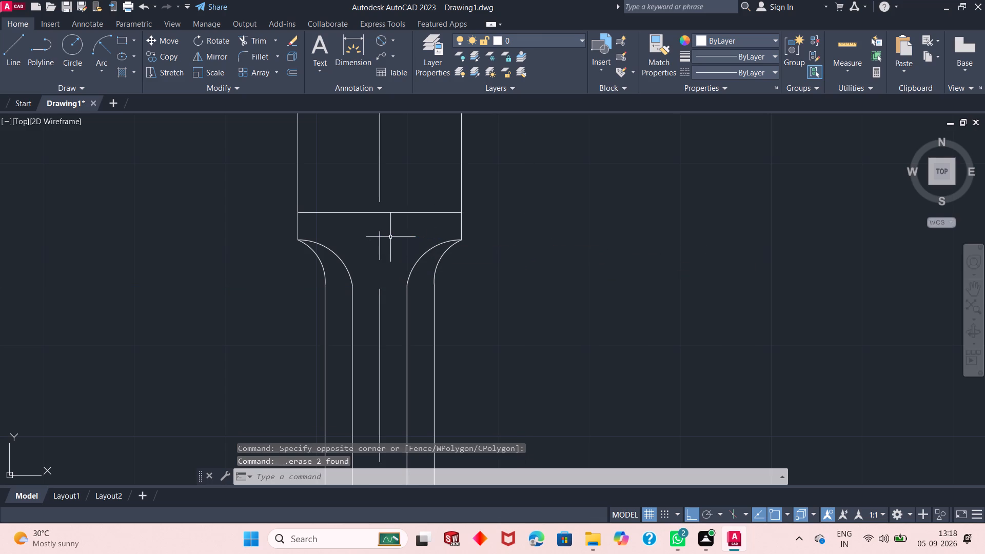
# Start a hatch and look through the available hatch patterns for a suitable one.
pyautogui.scroll(2, 390, 237)
pyautogui.scroll(-4, 390, 236)
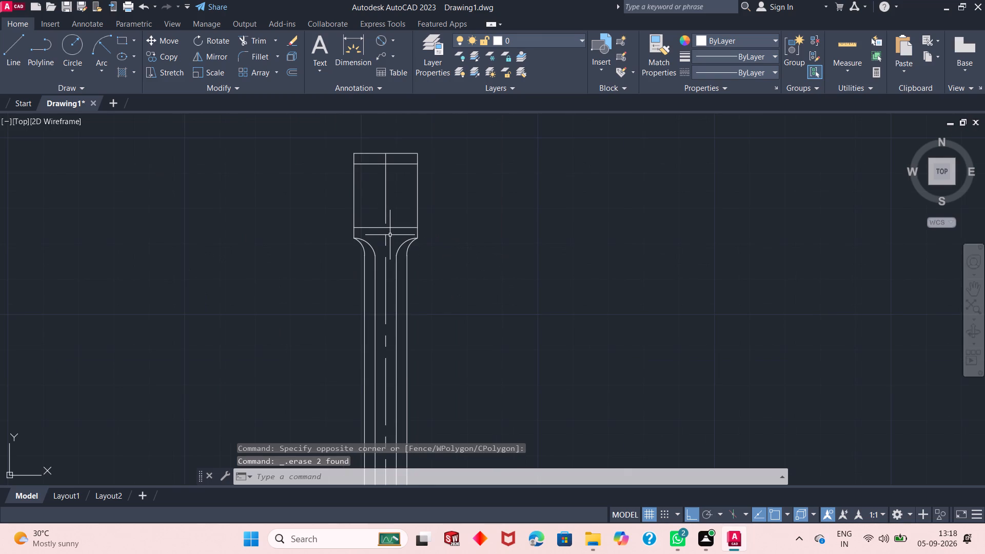
pyautogui.scroll(-2, 410, 244)
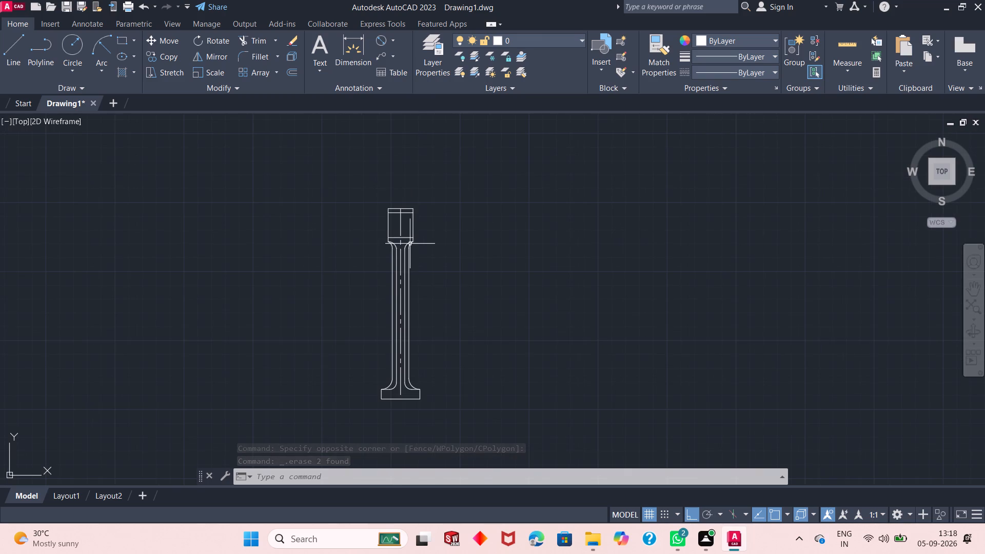
pyautogui.scroll(1, 409, 300)
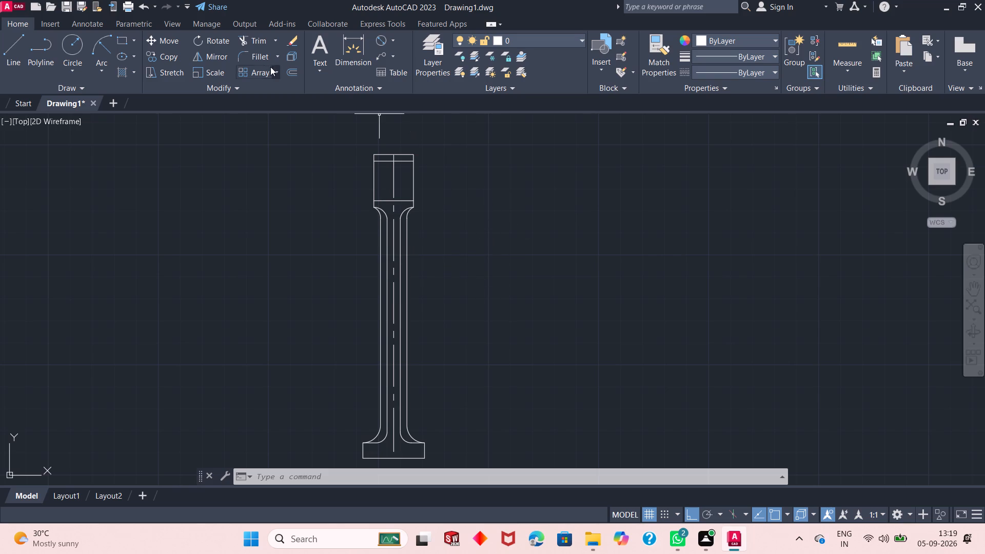
pyautogui.press('h')
pyautogui.press('Return')
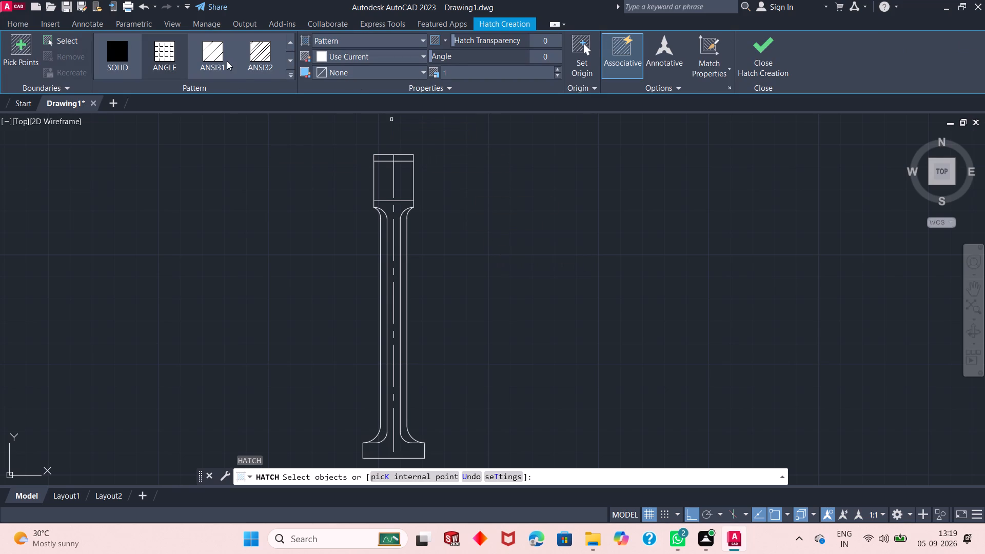
pyautogui.click(288, 57)
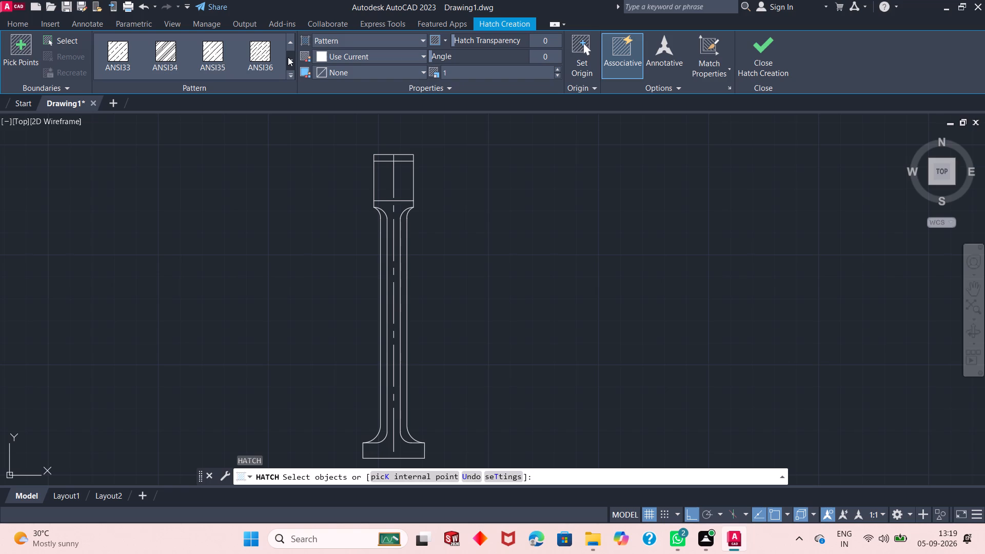
pyautogui.click(288, 57)
pyautogui.click(288, 57)
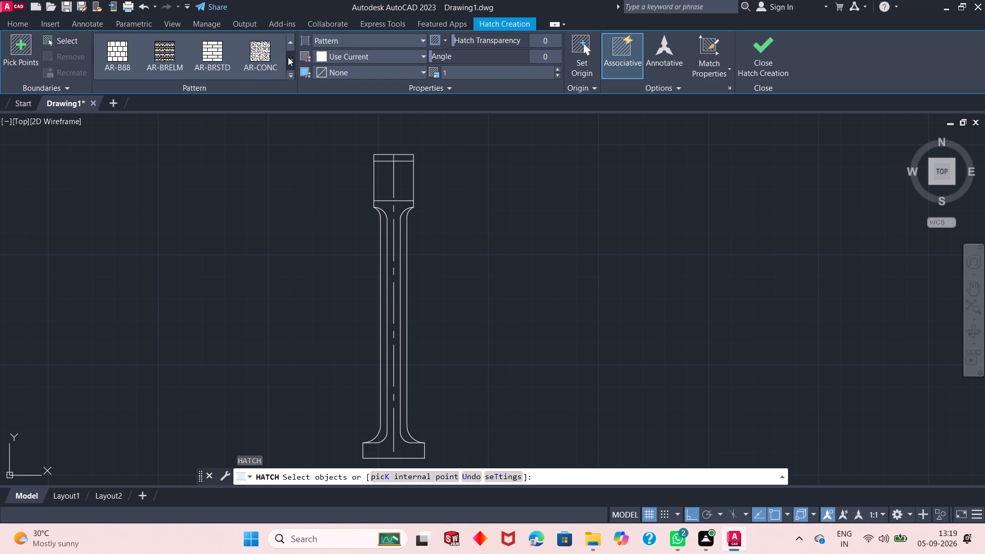
pyautogui.click(288, 57)
pyautogui.click(288, 57)
pyautogui.click(288, 57)
pyautogui.click(288, 57)
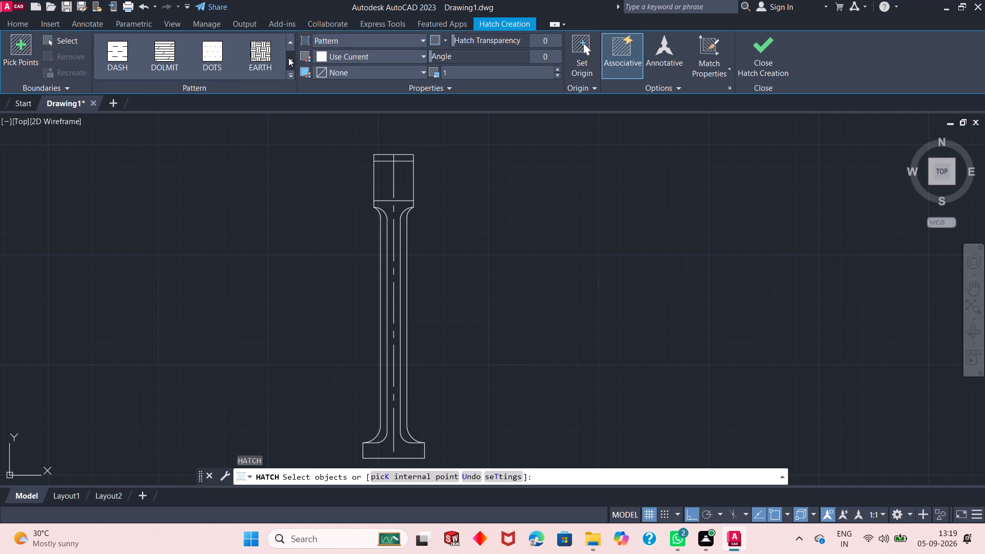
pyautogui.click(291, 47)
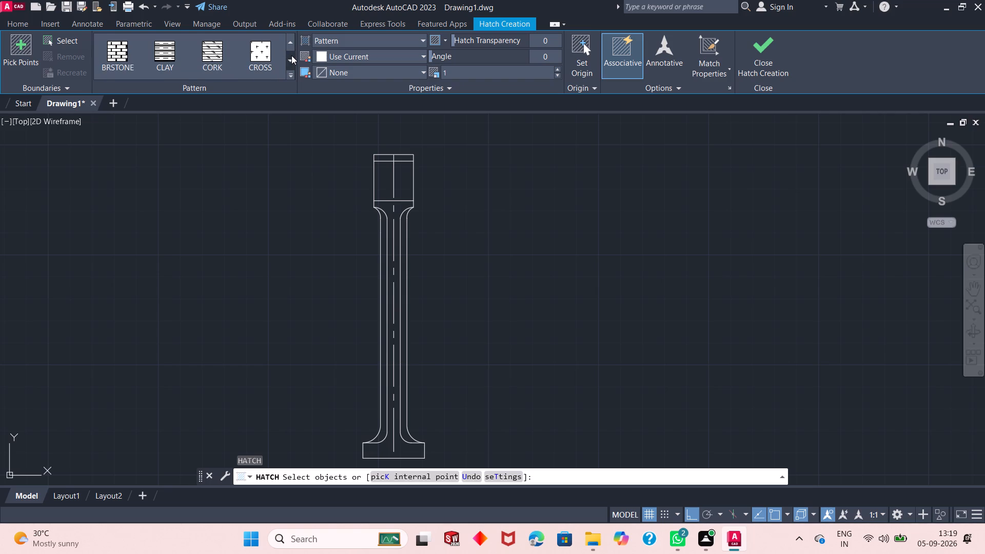
pyautogui.tripleClick(291, 55)
pyautogui.click(291, 55)
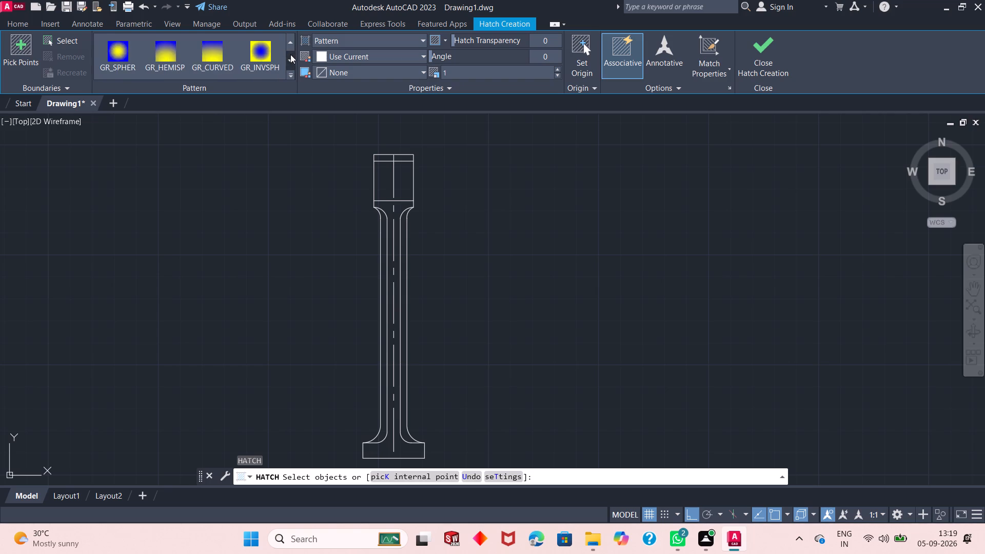
pyautogui.tripleClick(293, 38)
pyautogui.click(293, 37)
pyautogui.click(294, 36)
pyautogui.click(291, 36)
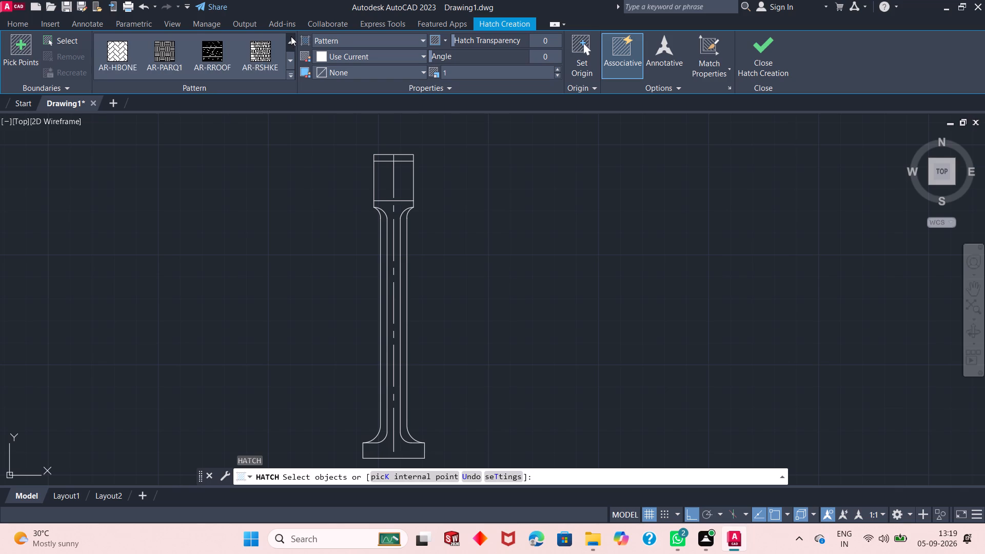
pyautogui.doubleClick(291, 38)
pyautogui.click(291, 38)
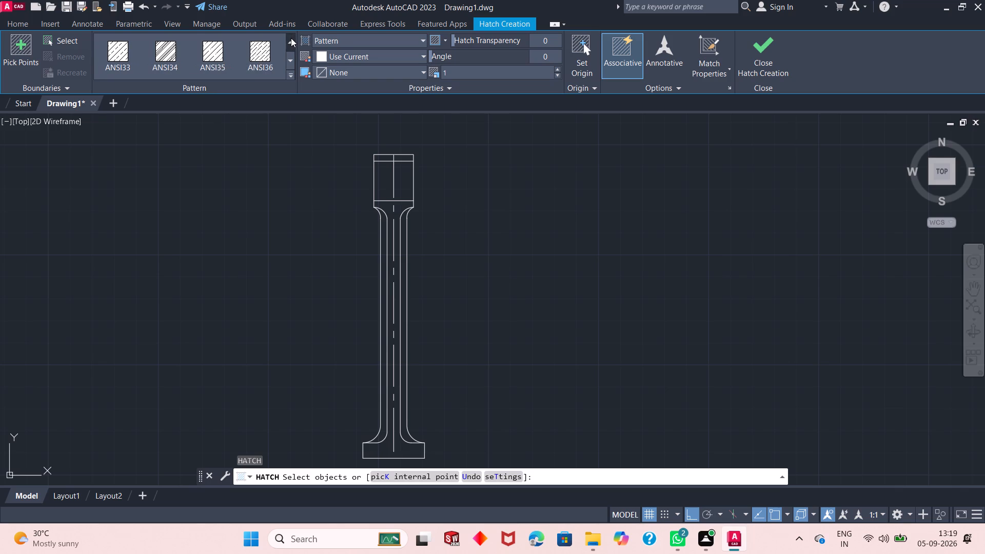
pyautogui.click(291, 38)
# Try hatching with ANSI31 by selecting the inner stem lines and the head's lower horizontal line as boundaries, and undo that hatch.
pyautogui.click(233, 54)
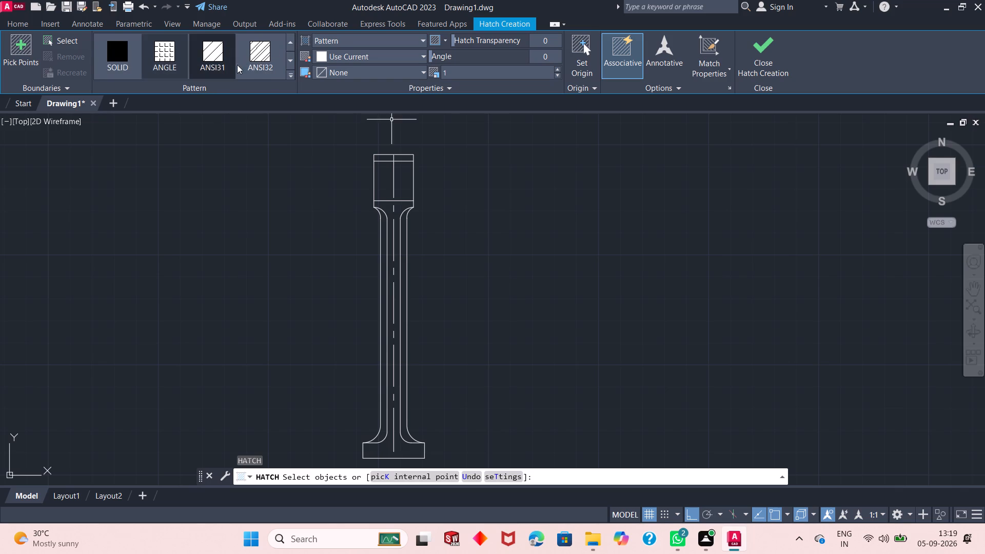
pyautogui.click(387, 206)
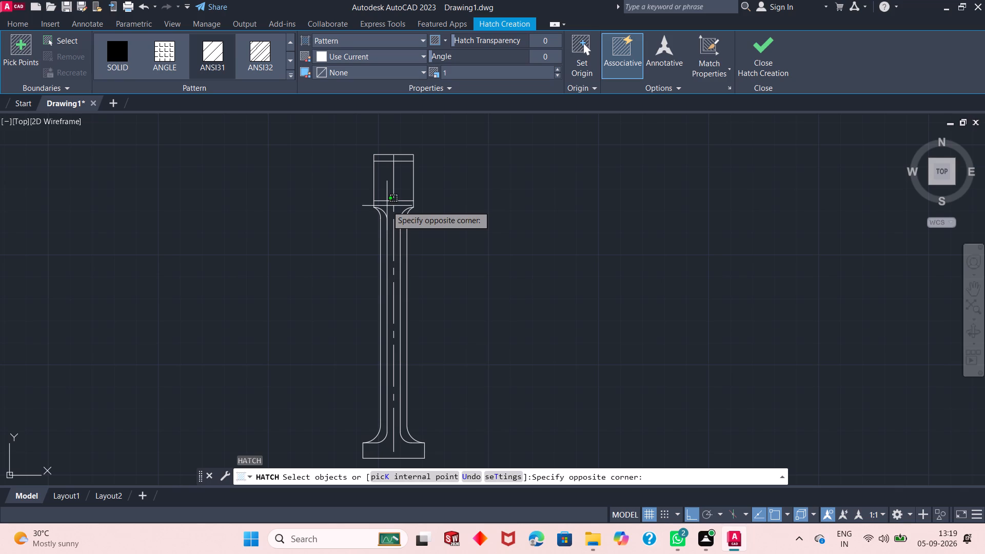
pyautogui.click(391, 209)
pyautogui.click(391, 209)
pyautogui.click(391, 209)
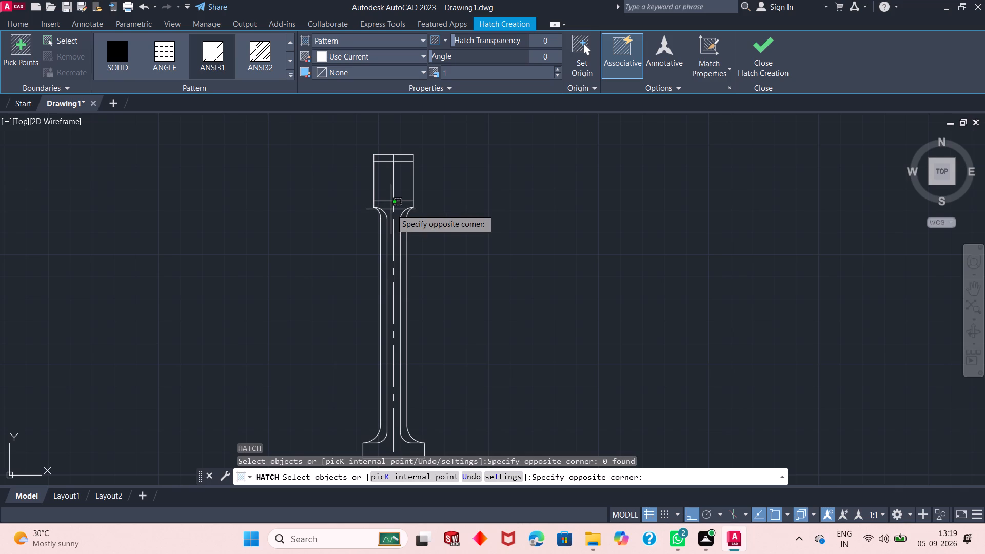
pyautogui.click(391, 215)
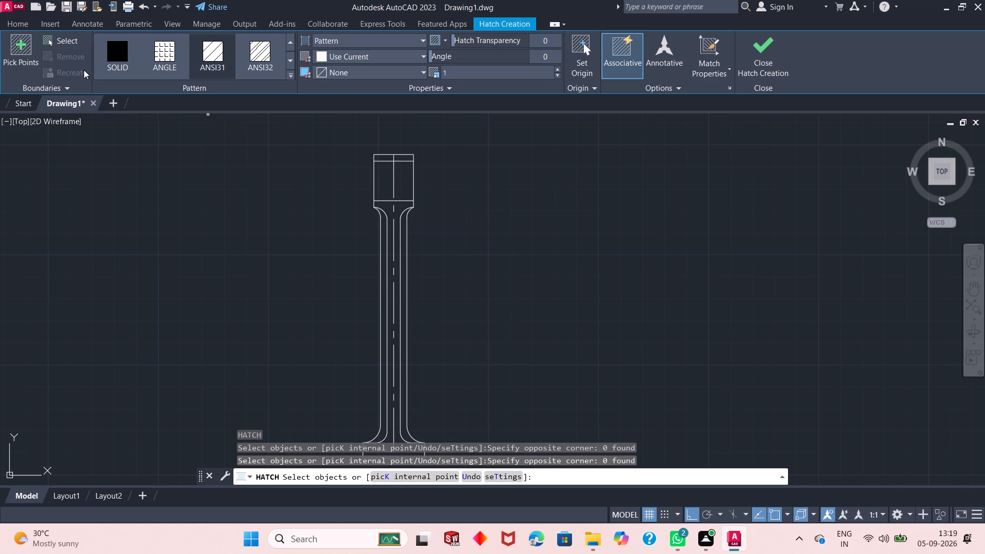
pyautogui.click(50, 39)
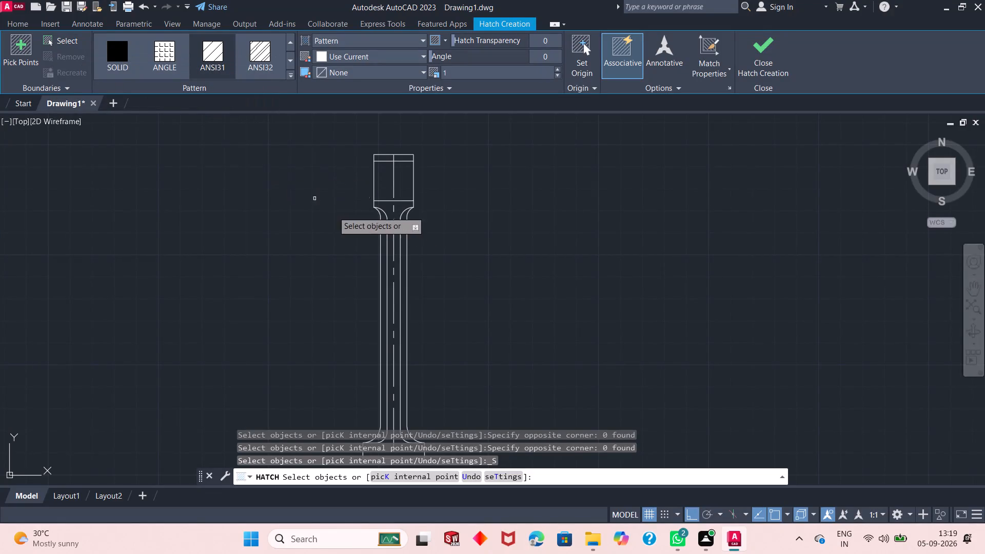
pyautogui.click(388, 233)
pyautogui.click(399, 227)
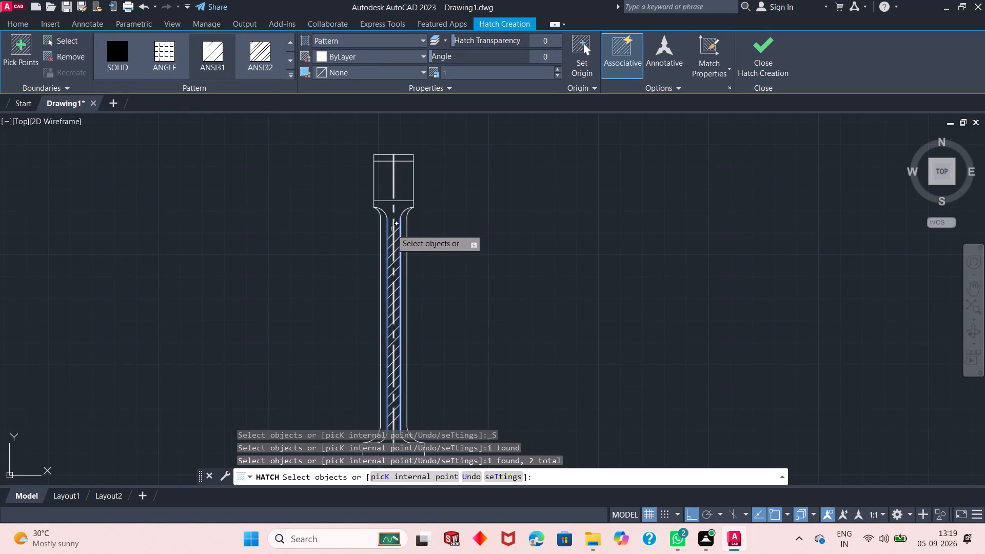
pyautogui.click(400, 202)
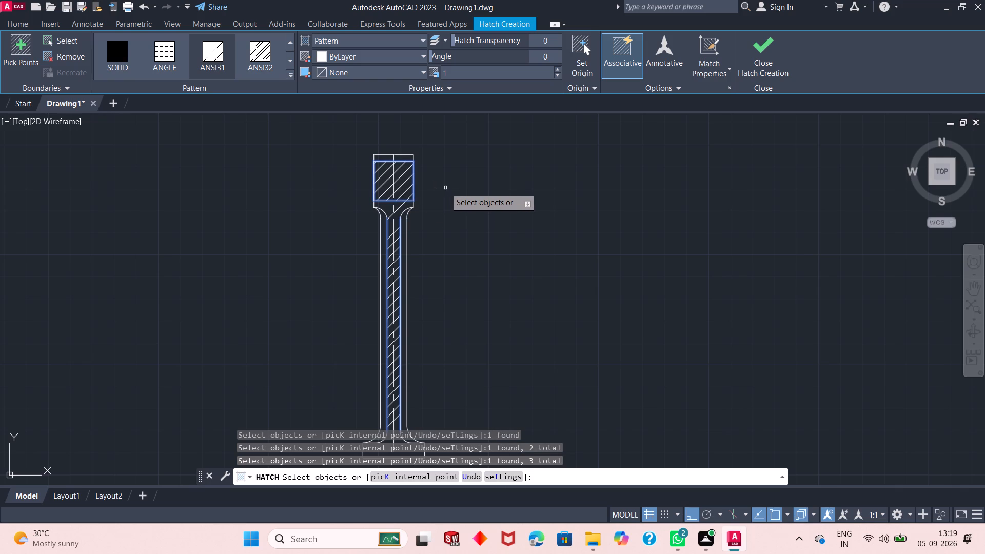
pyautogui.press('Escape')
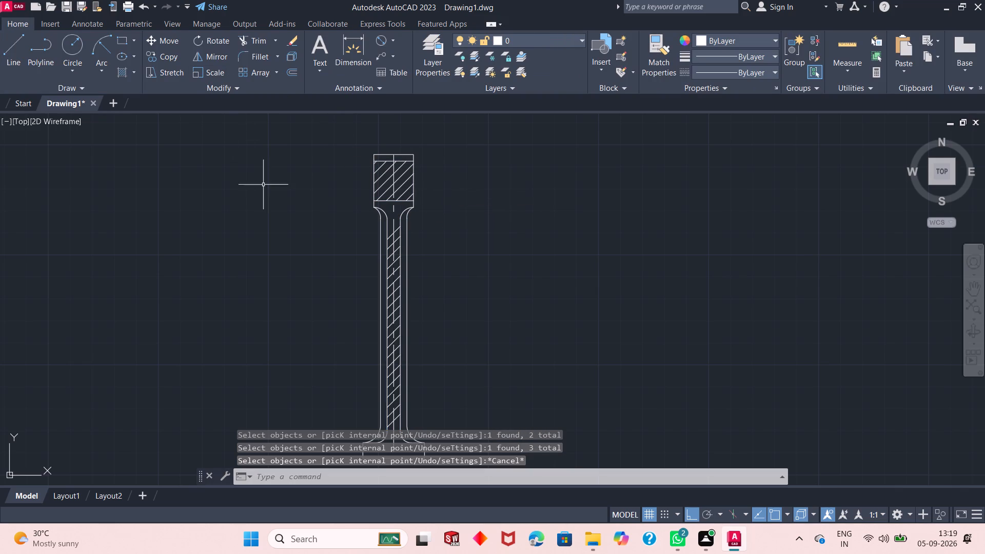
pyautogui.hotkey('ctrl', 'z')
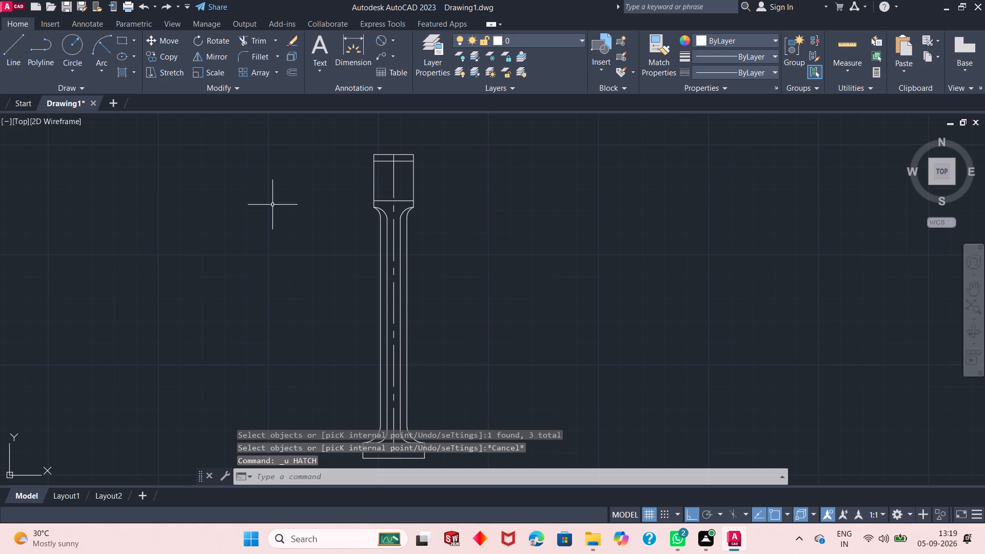
# Hatch the connected region from the head's lower band through the inner stem to the base with ANSI31, using an internal point.
pyautogui.press('h')
pyautogui.press('Return')
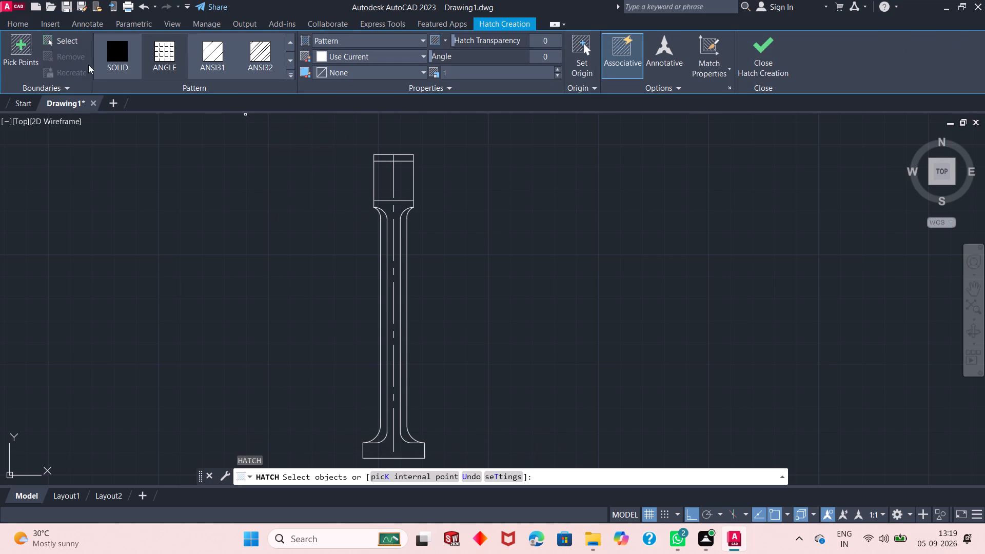
pyautogui.click(213, 62)
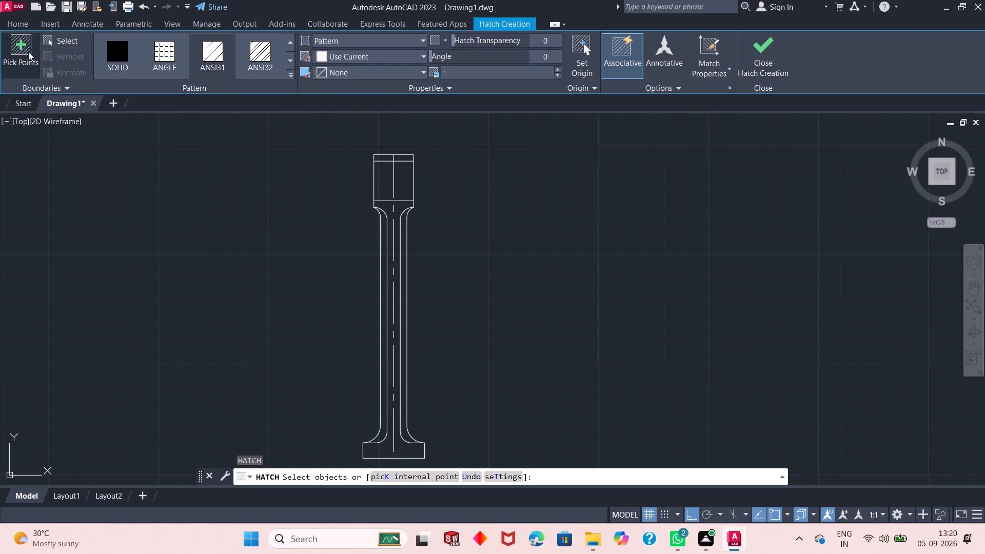
pyautogui.click(28, 52)
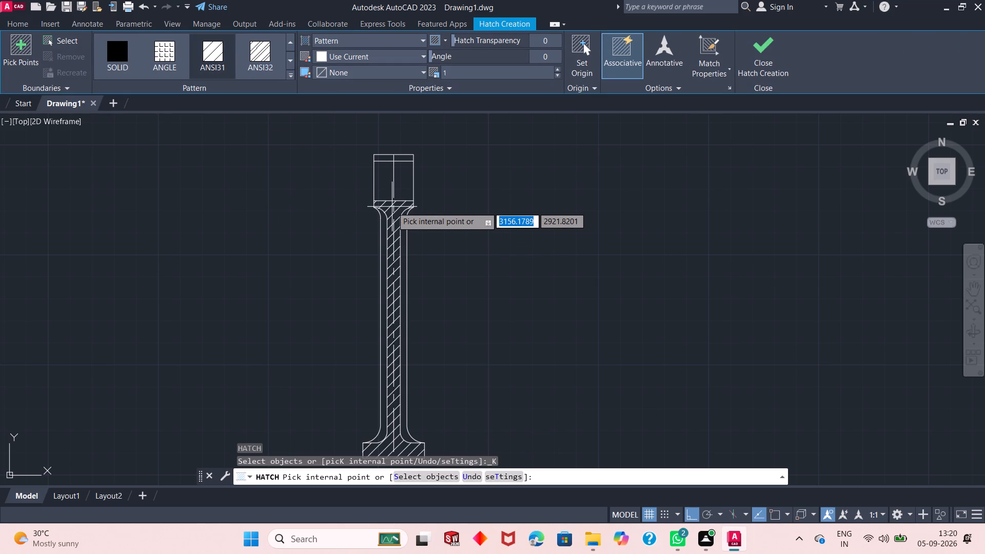
pyautogui.click(387, 207)
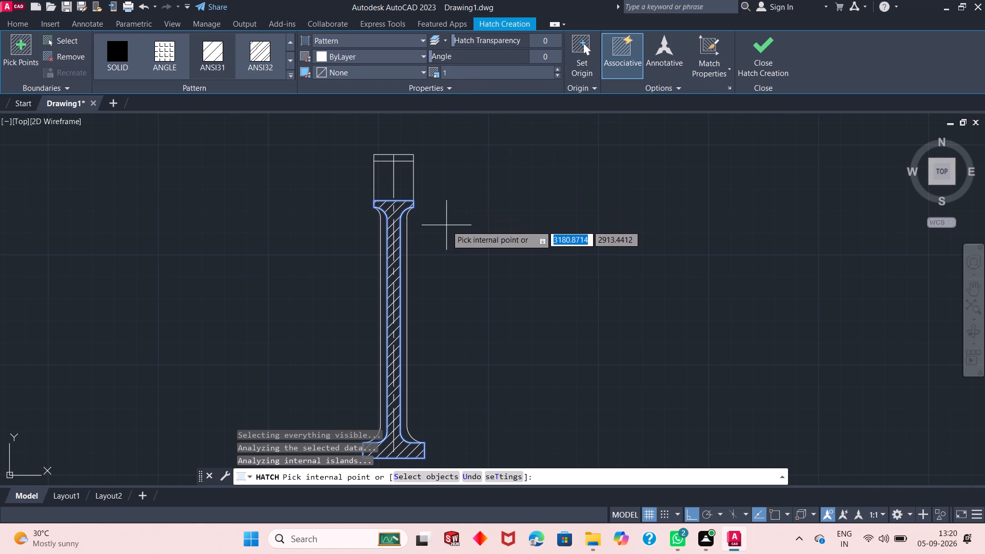
pyautogui.press('Return')
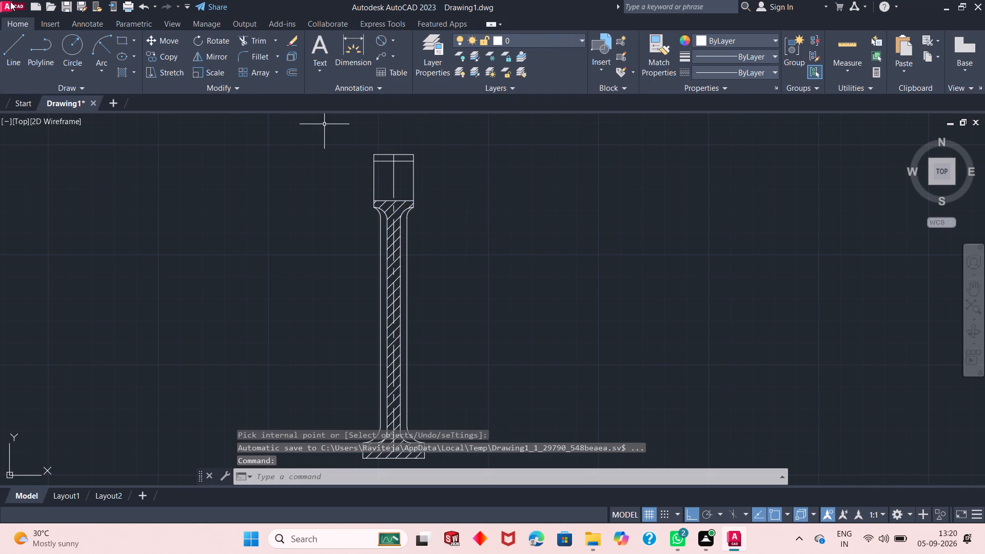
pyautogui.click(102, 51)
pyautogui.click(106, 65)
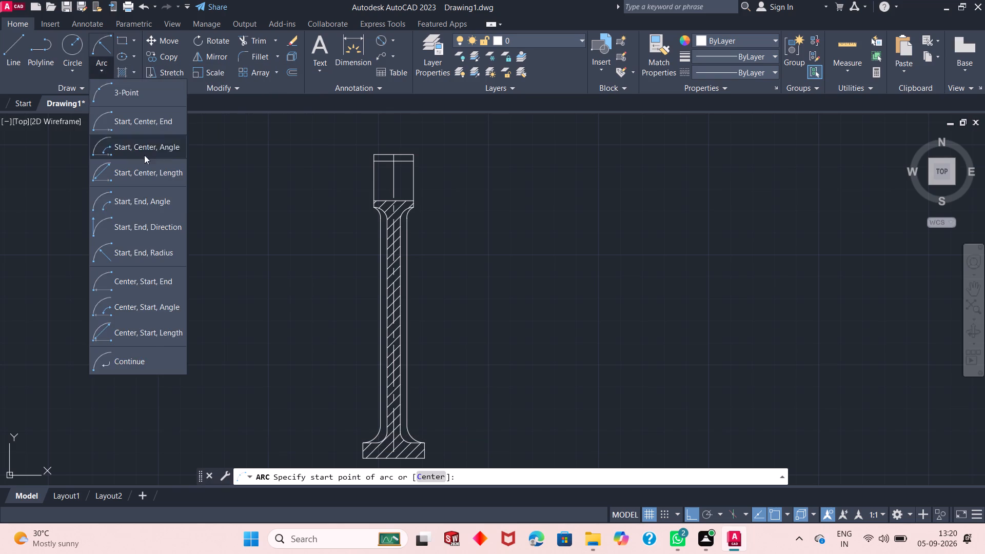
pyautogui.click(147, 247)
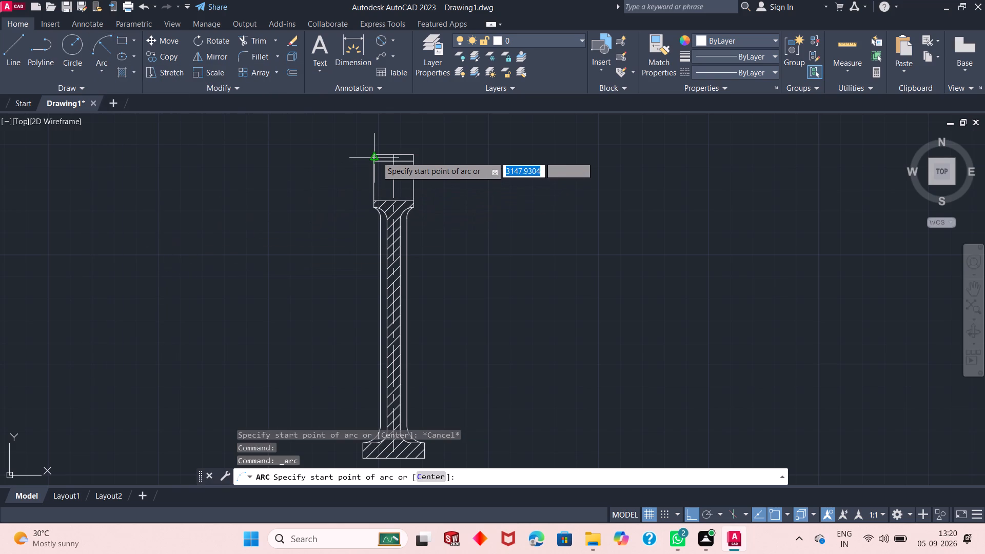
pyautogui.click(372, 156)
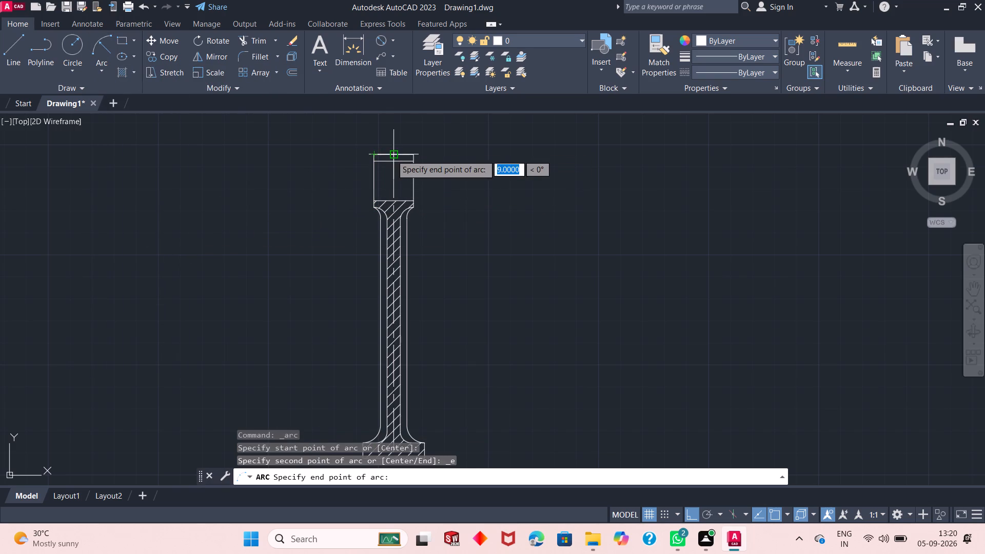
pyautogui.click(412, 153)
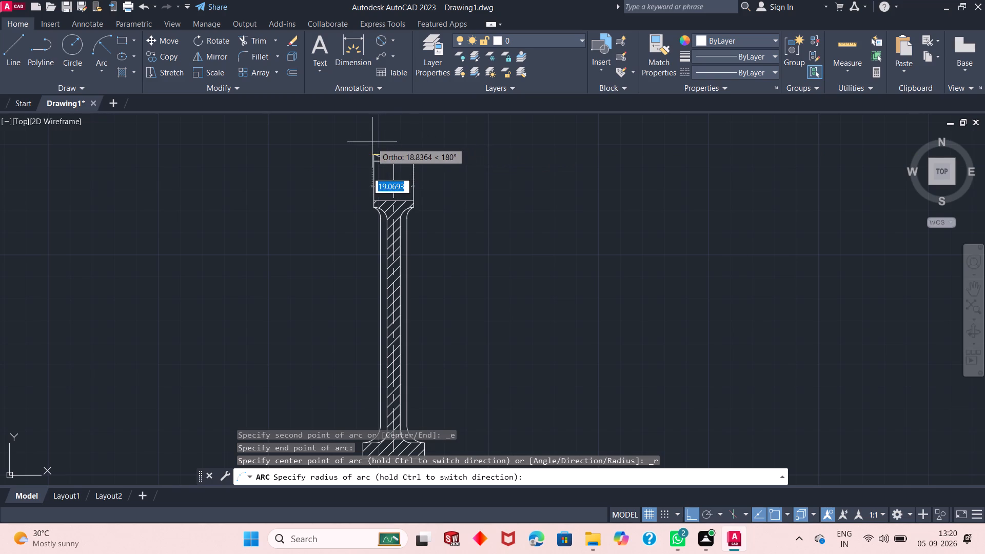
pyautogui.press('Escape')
# Draw a start-end-radius arc of radius 15 from the head's top right corner to its top left corner, bulging upward.
pyautogui.click(108, 45)
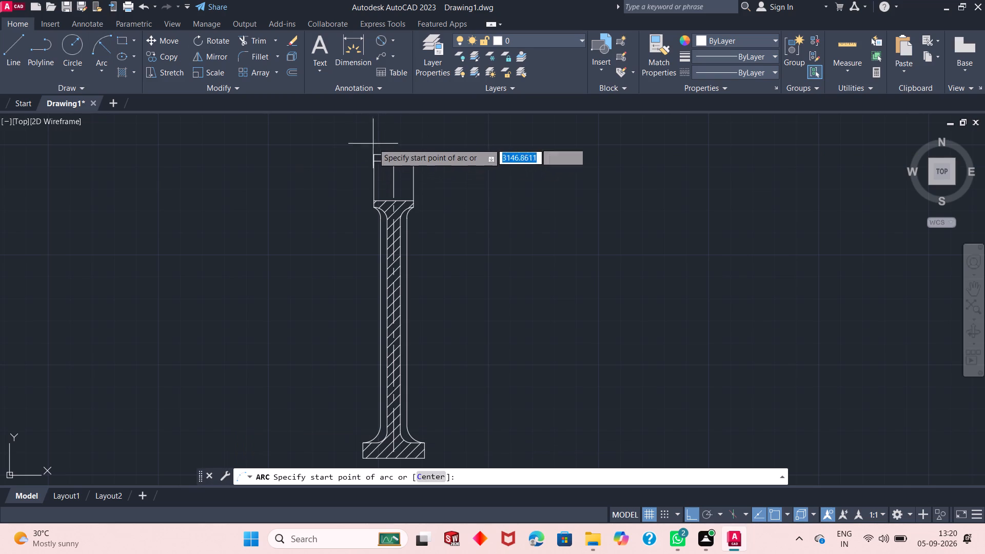
pyautogui.click(411, 154)
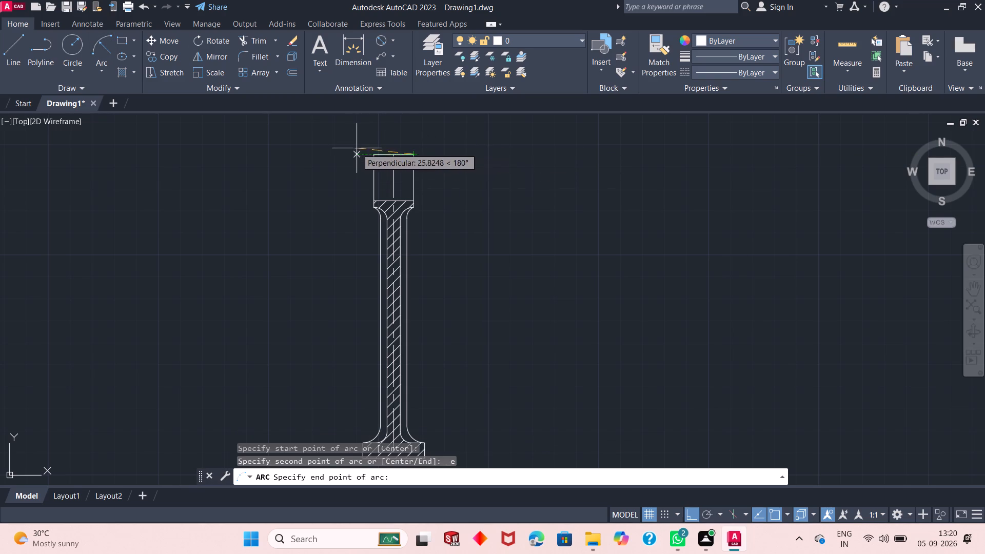
pyautogui.click(370, 155)
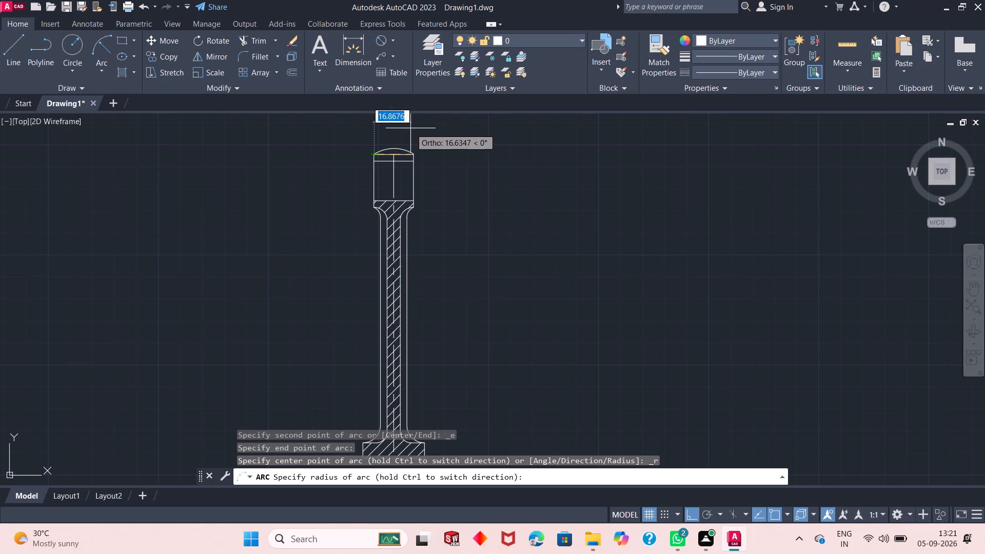
pyautogui.write('15')
pyautogui.press('Return')
pyautogui.press('Escape')
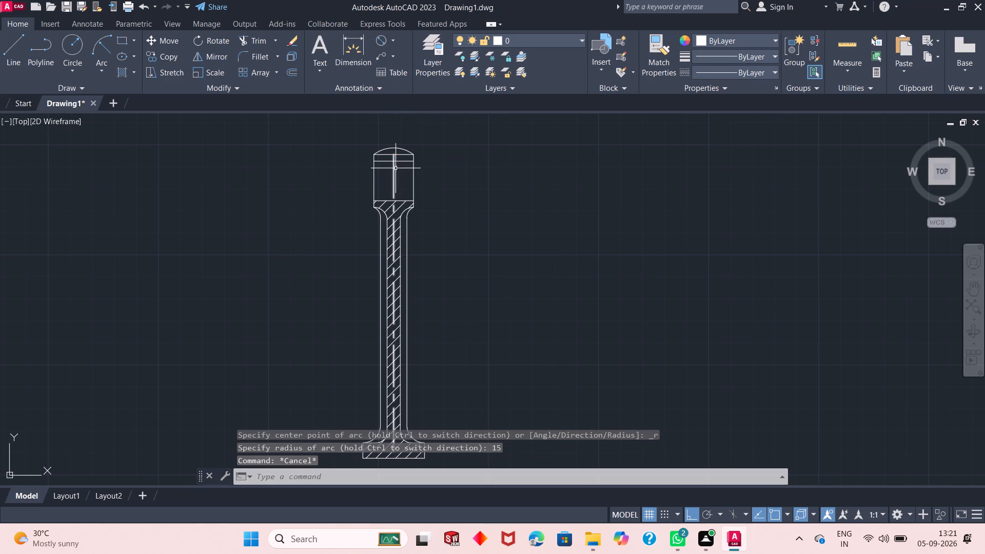
# Delete the straight line along the head's top edge beneath the new arc.
pyautogui.click(404, 153)
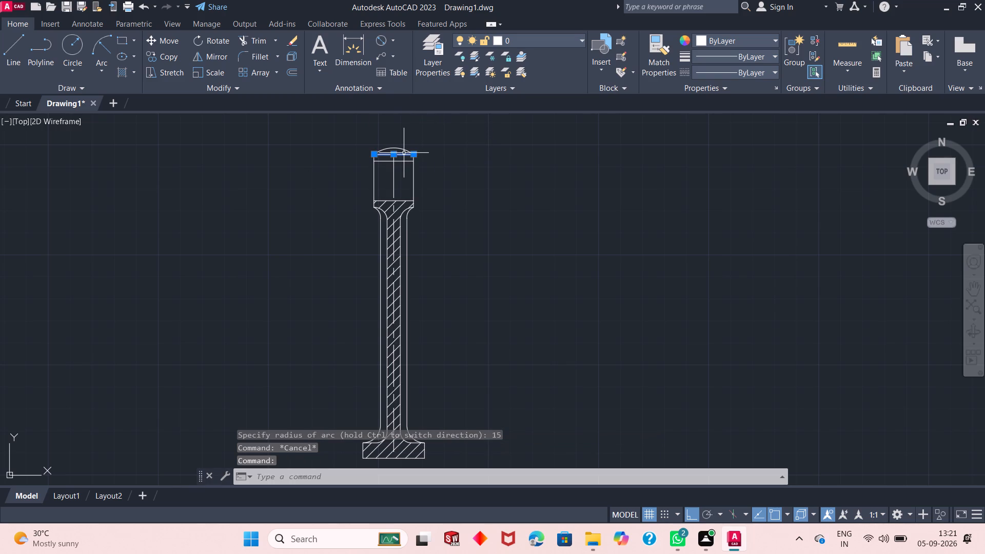
pyautogui.press('Delete')
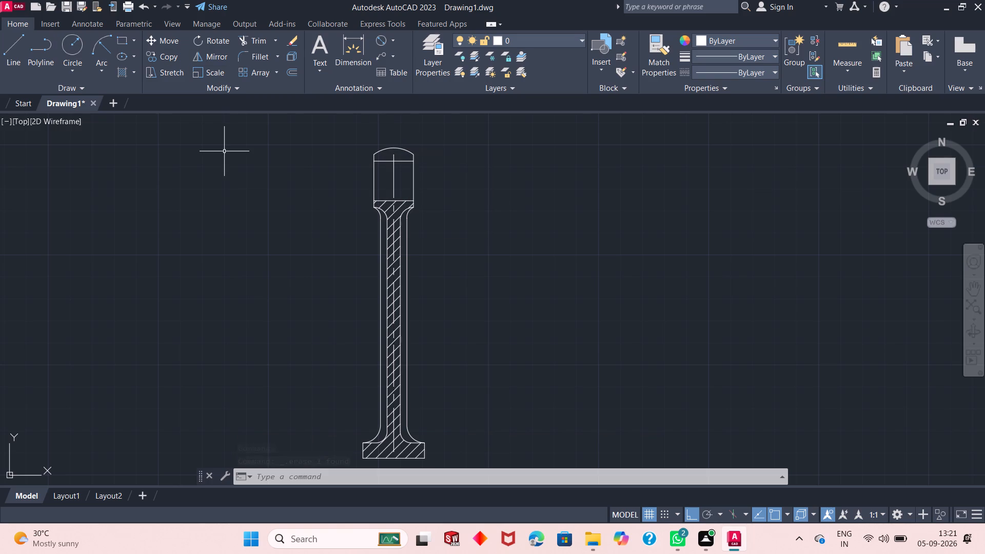
# Hatch the domed cap between the radius arc and the head's upper horizontal line, using an internal point.
pyautogui.press('h')
pyautogui.press('Return')
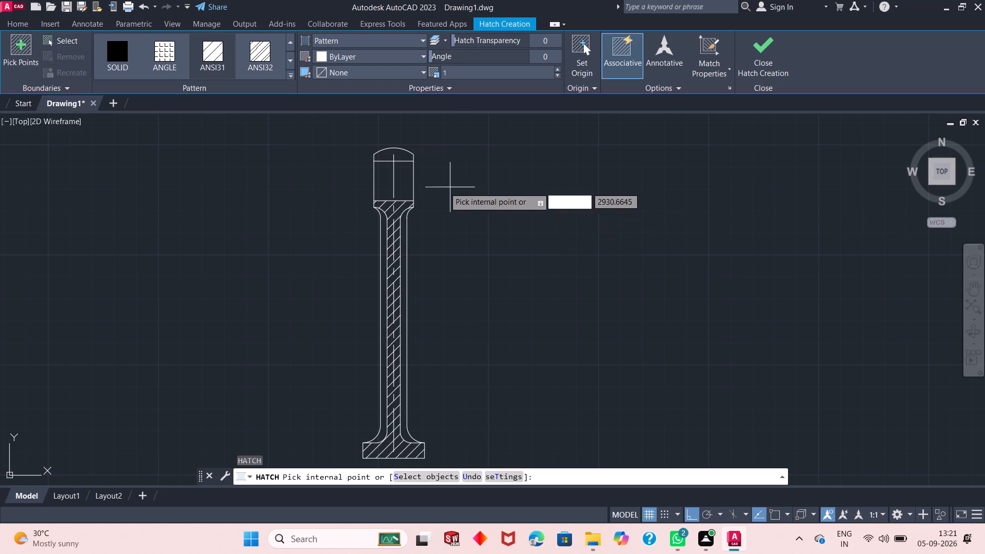
pyautogui.click(393, 154)
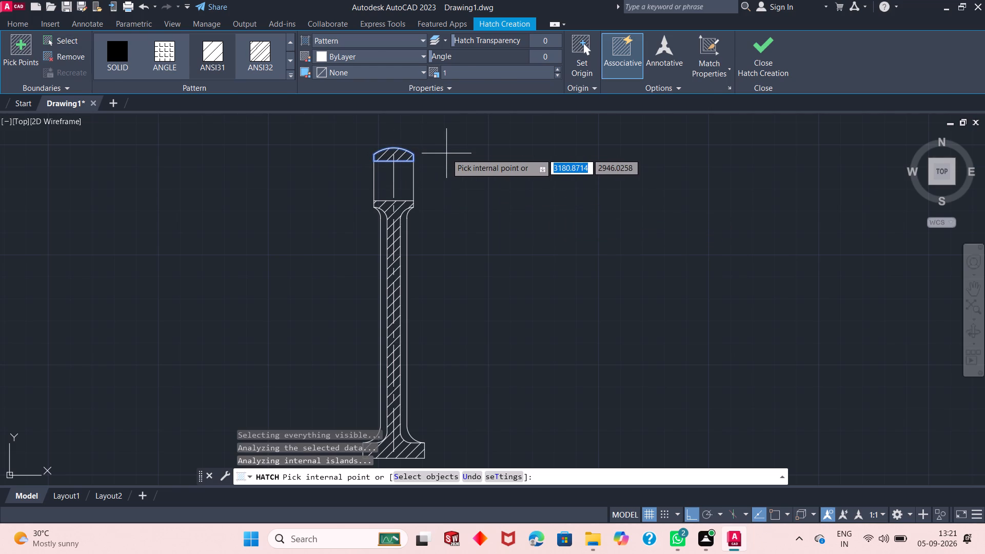
pyautogui.press('Return')
# Draw connected lines from the base's top right corner 22 units down, 28 units left, and up to the base's bottom left corner.
pyautogui.scroll(2, 432, 233)
pyautogui.scroll(-4, 431, 233)
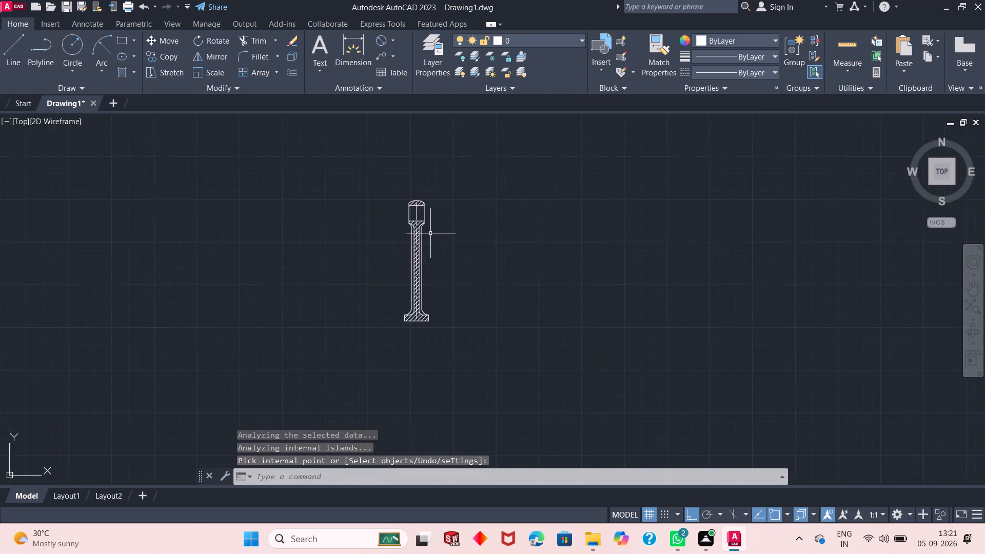
pyautogui.scroll(-2, 430, 233)
pyautogui.scroll(3, 430, 233)
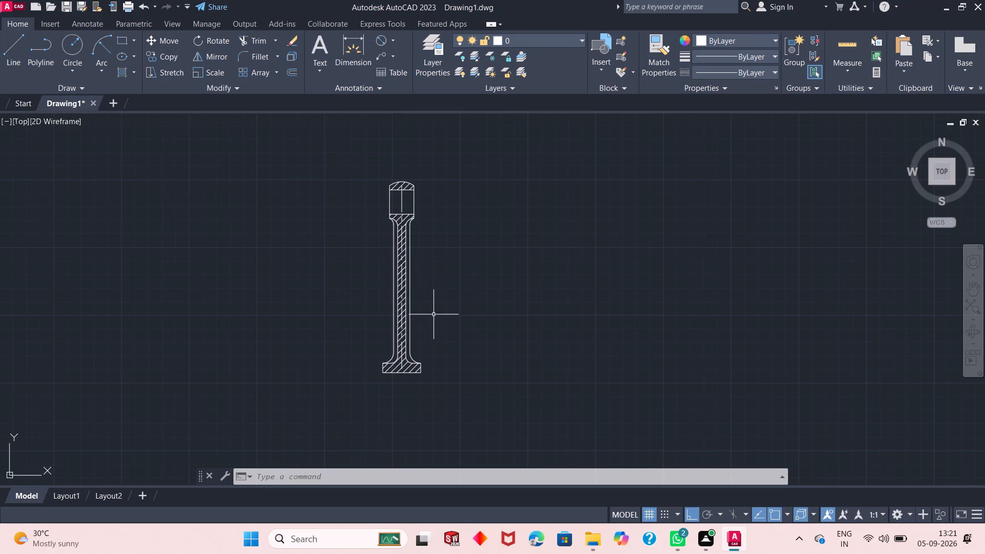
pyautogui.scroll(2, 414, 402)
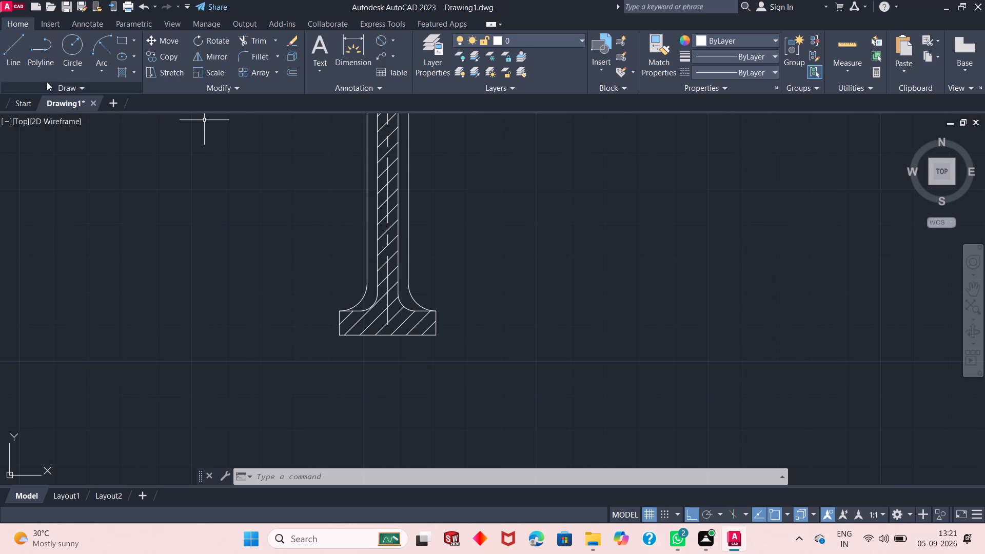
pyautogui.click(9, 49)
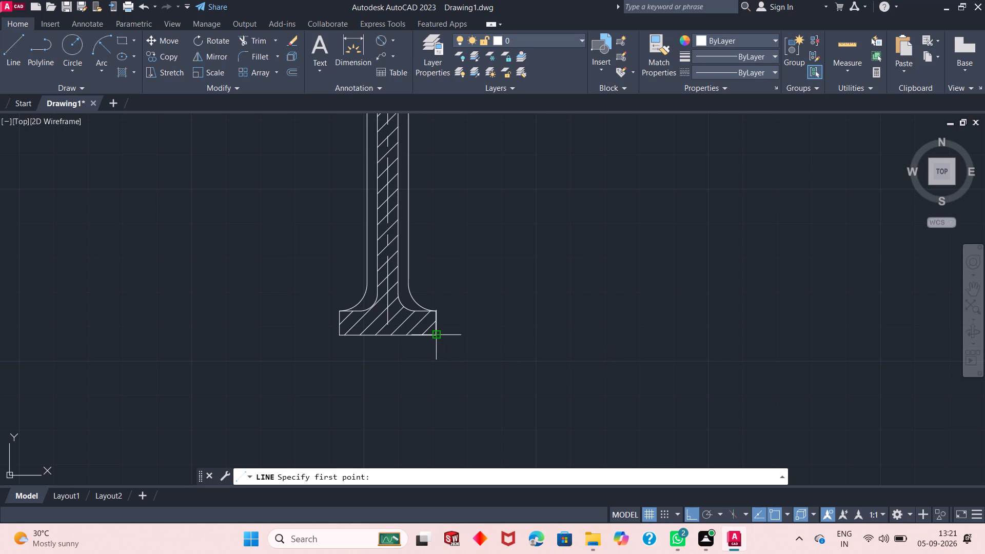
pyautogui.click(435, 308)
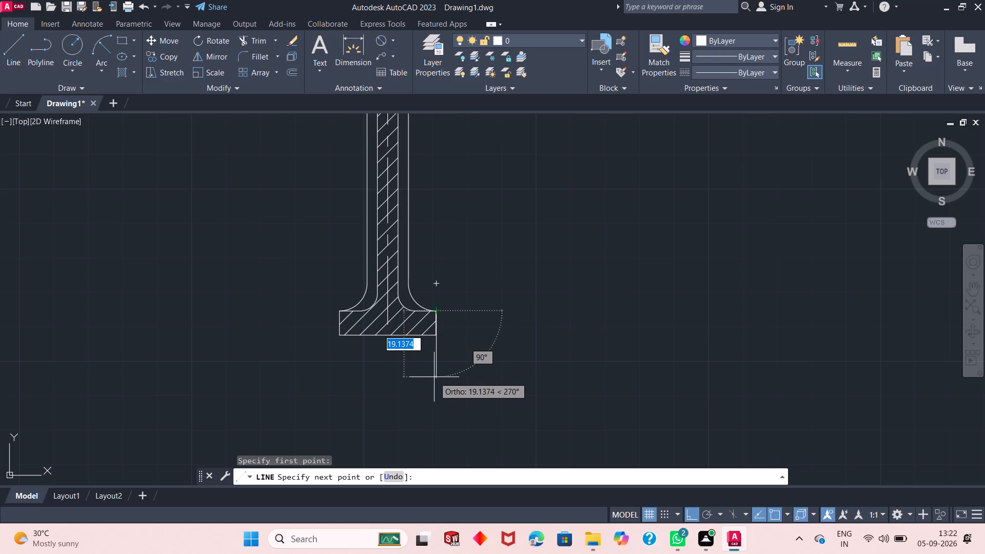
pyautogui.write('22')
pyautogui.press('Return')
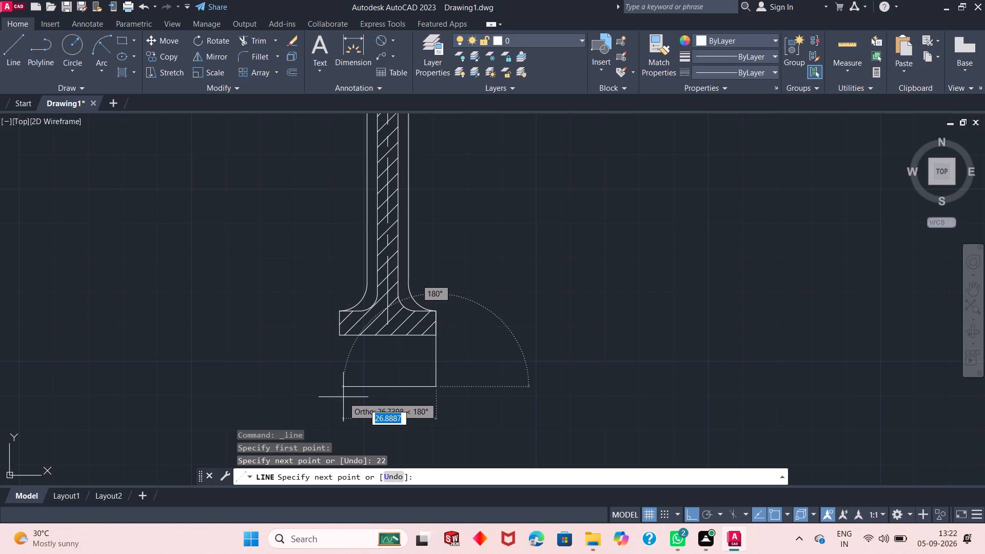
pyautogui.write('28')
pyautogui.press('Return')
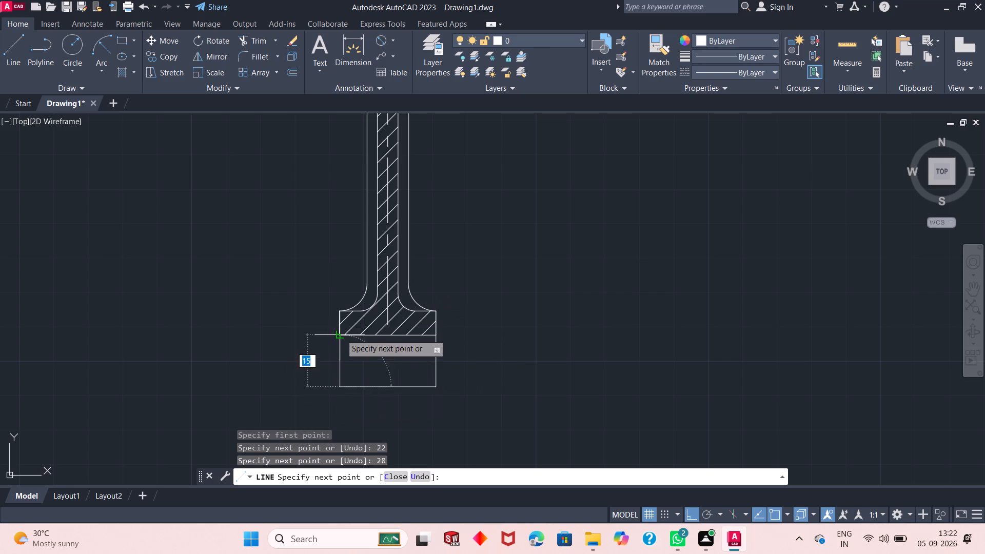
pyautogui.click(337, 334)
pyautogui.press('Escape')
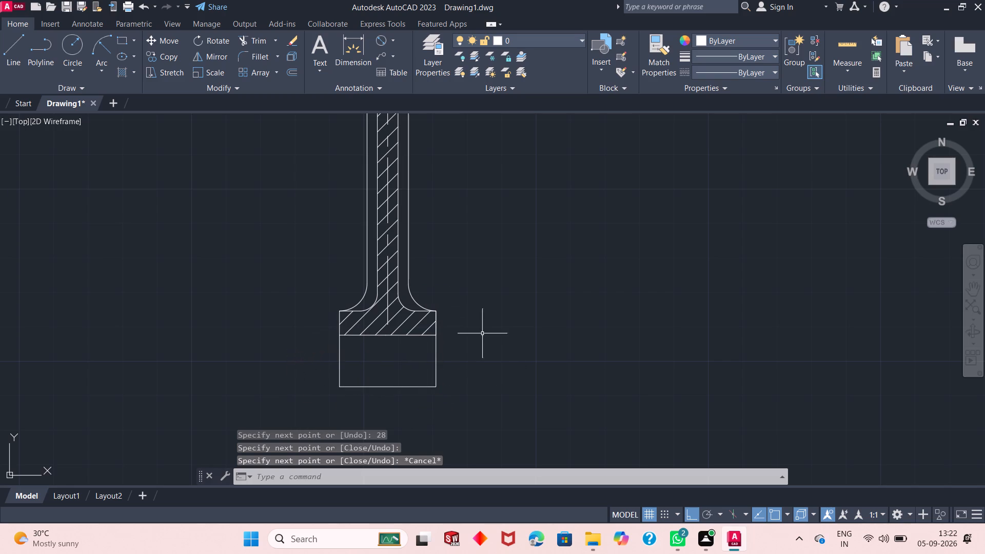
pyautogui.press('Escape')
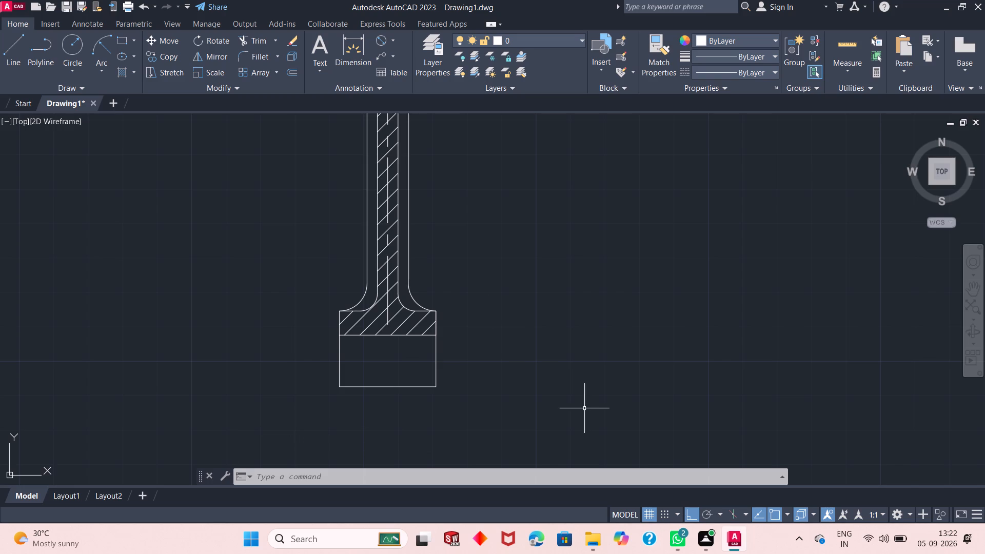
# Examine the whole figure from the domed head down to the new box beneath the hatched base.
pyautogui.scroll(2, 517, 319)
pyautogui.scroll(-3, 517, 319)
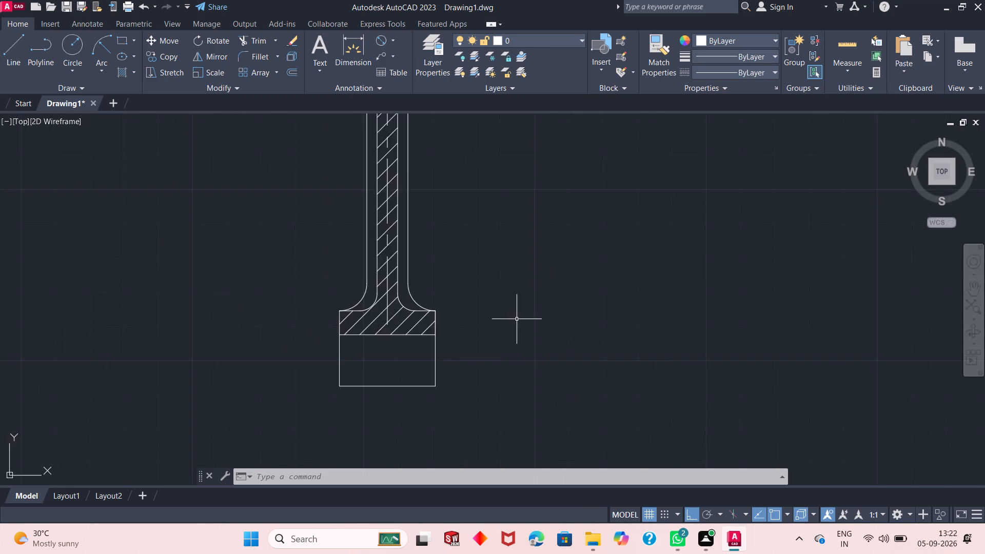
pyautogui.scroll(-3, 517, 319)
pyautogui.scroll(1, 512, 254)
pyautogui.scroll(2, 506, 301)
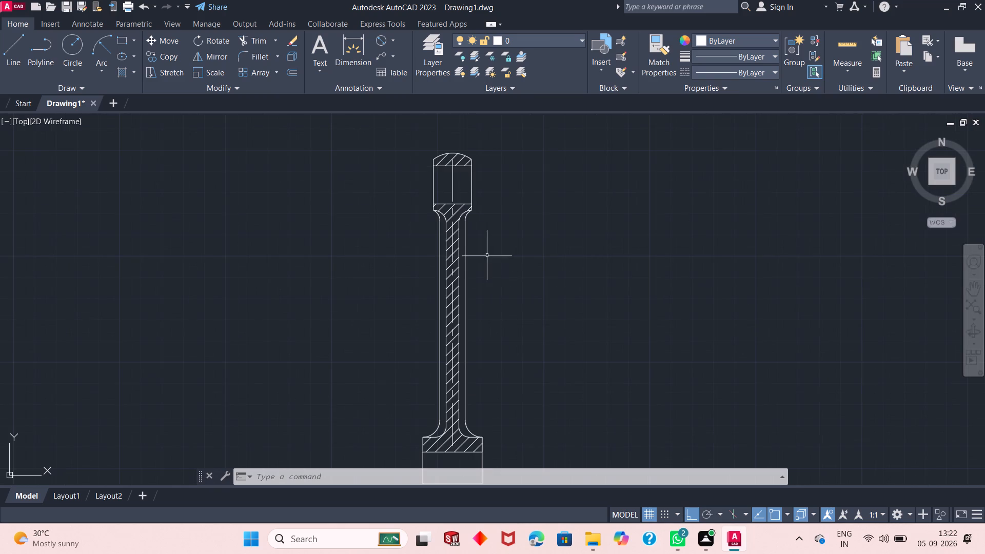
pyautogui.scroll(-1, 487, 255)
pyautogui.scroll(1, 494, 392)
pyautogui.scroll(-1, 478, 301)
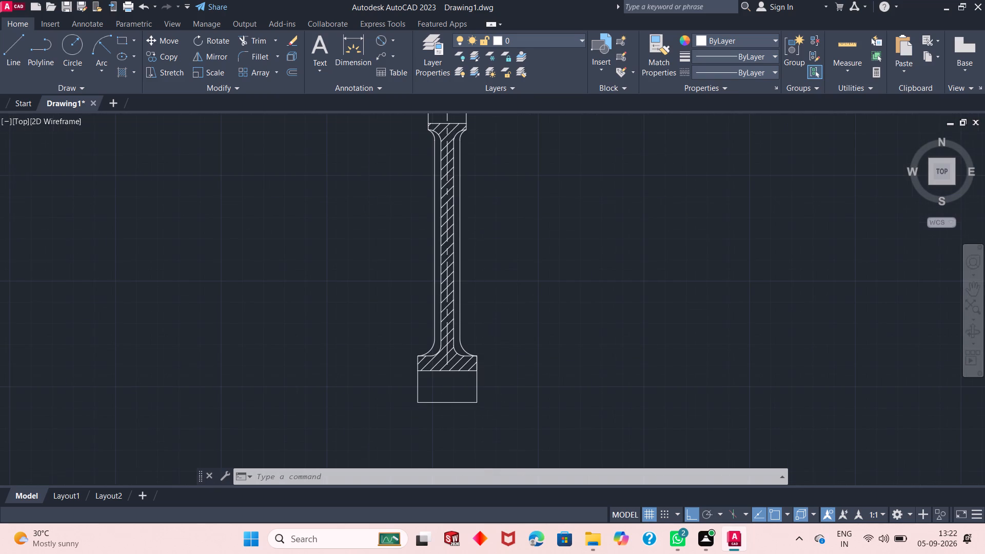
pyautogui.scroll(1, 488, 235)
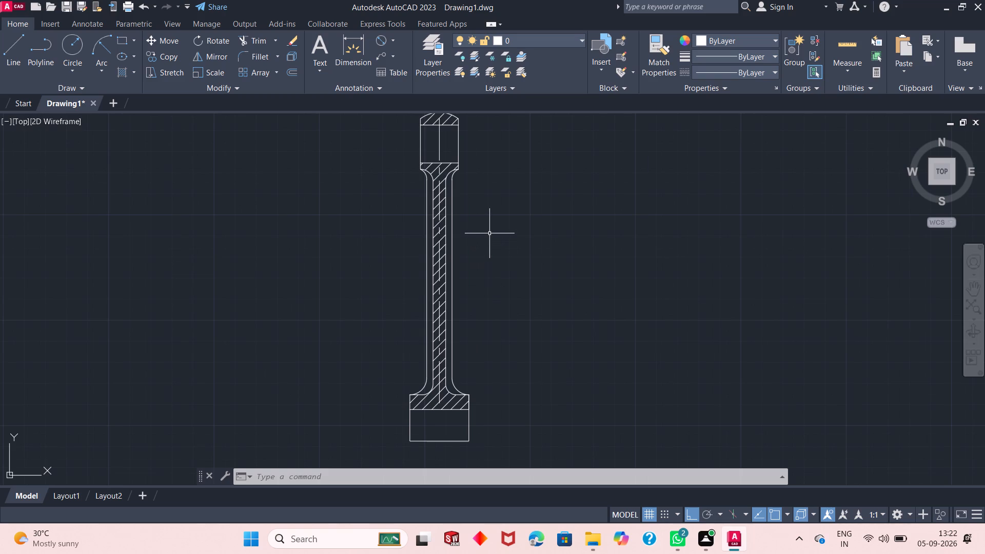
pyautogui.scroll(-2, 489, 233)
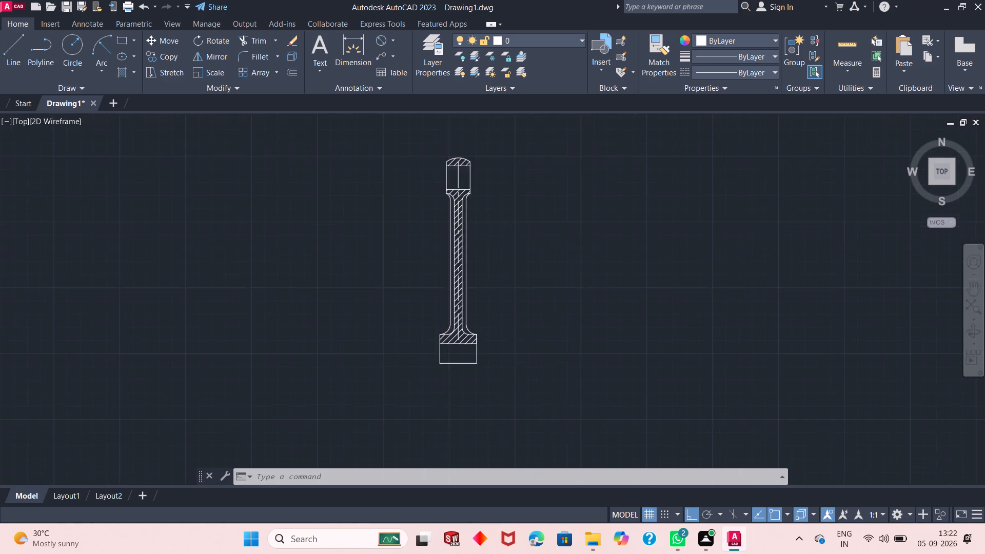
pyautogui.scroll(1, 493, 398)
pyautogui.scroll(-2, 480, 389)
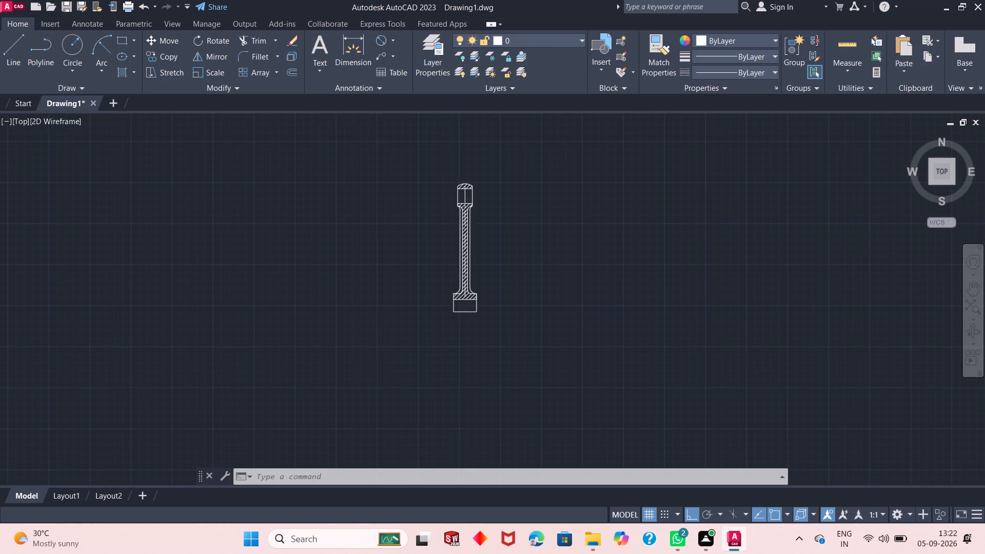
pyautogui.scroll(2, 467, 291)
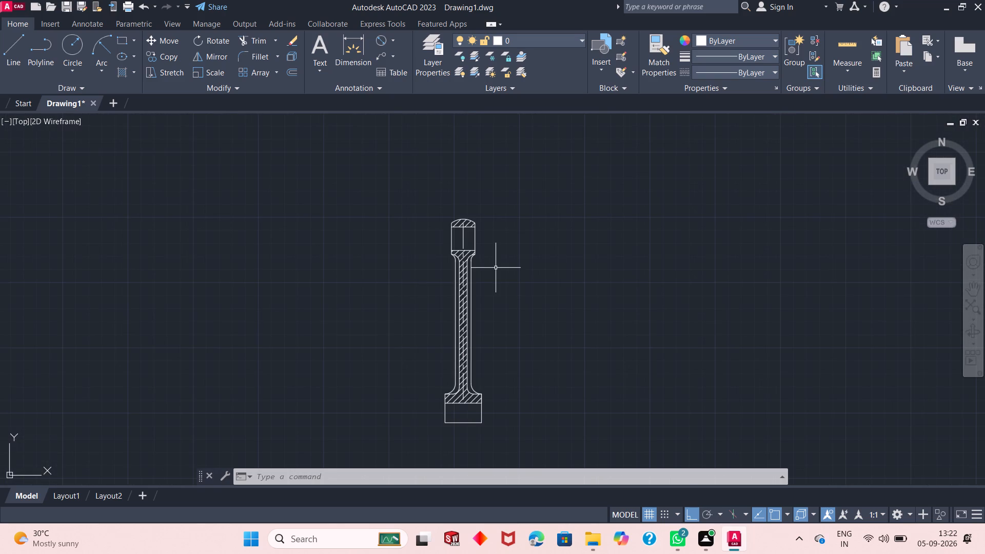
pyautogui.scroll(-2, 496, 268)
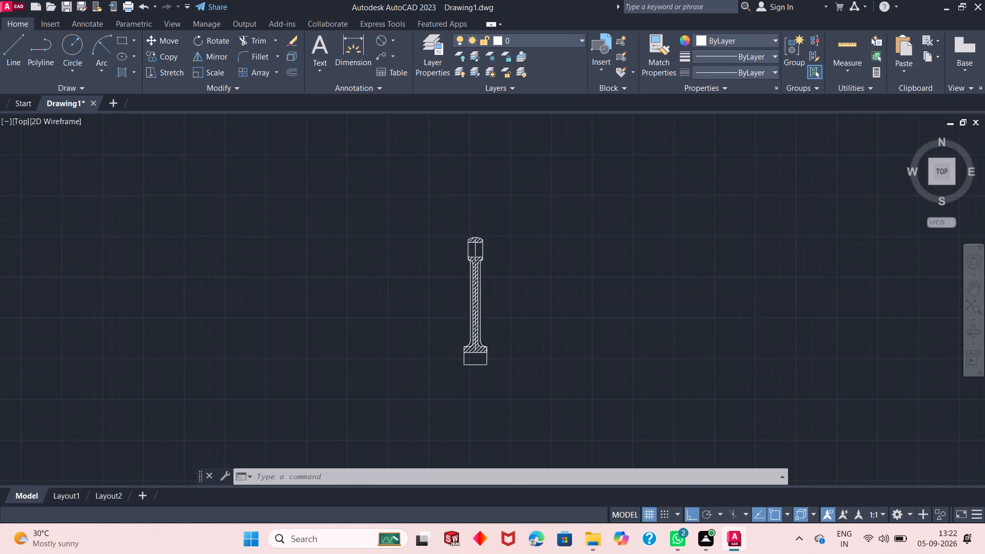
# Start a rectangle with the Rectangle command near the box beneath the base.
pyautogui.scroll(1, 501, 380)
pyautogui.scroll(1, 505, 302)
pyautogui.scroll(1, 426, 303)
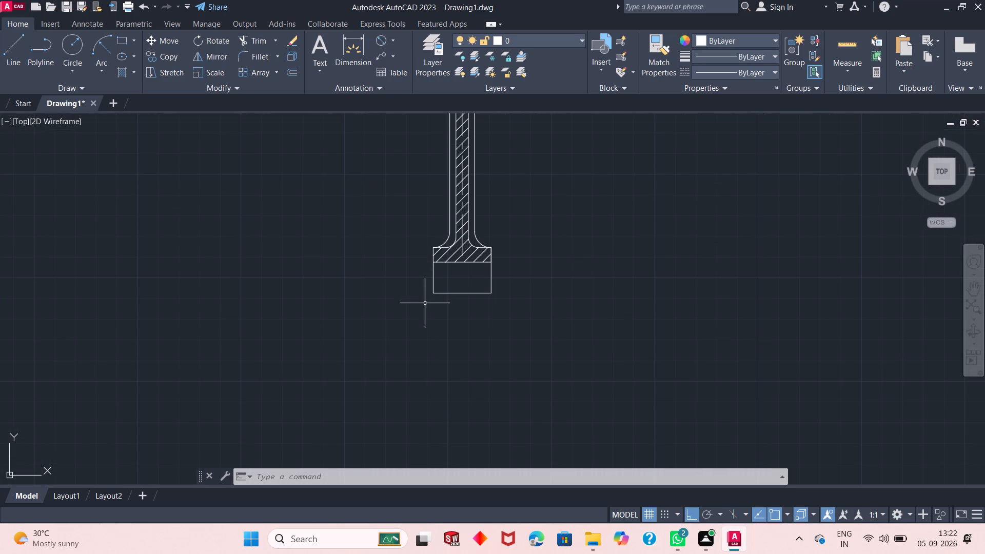
pyautogui.scroll(1, 430, 304)
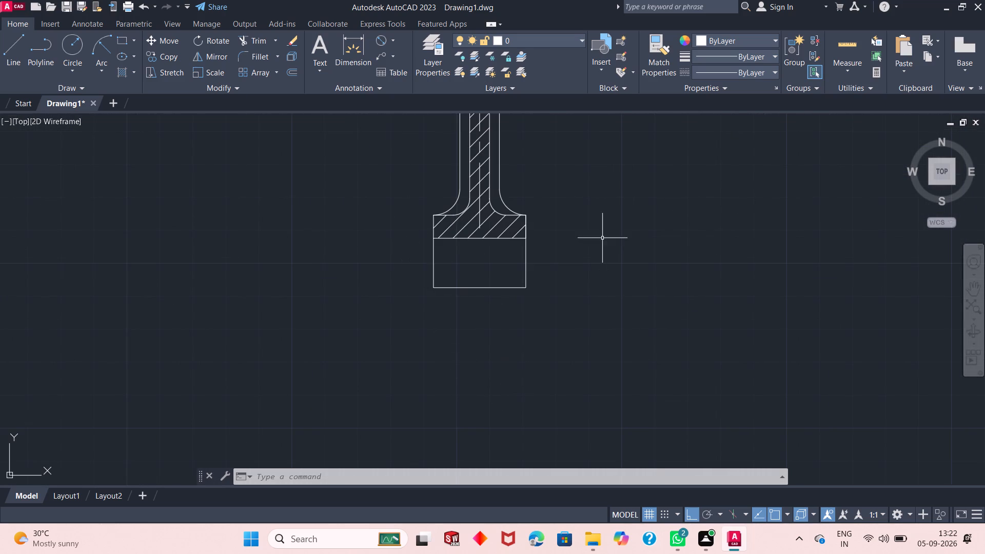
pyautogui.click(121, 40)
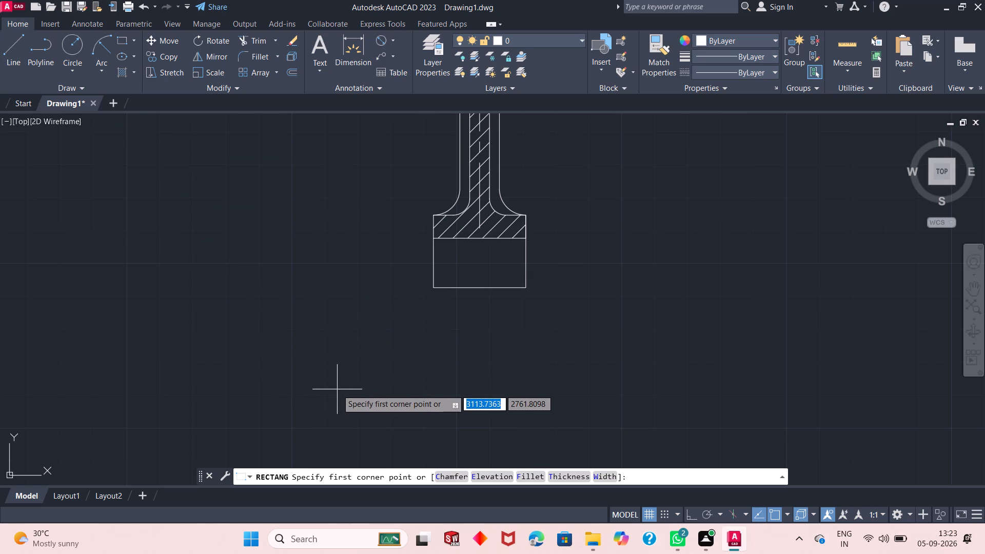
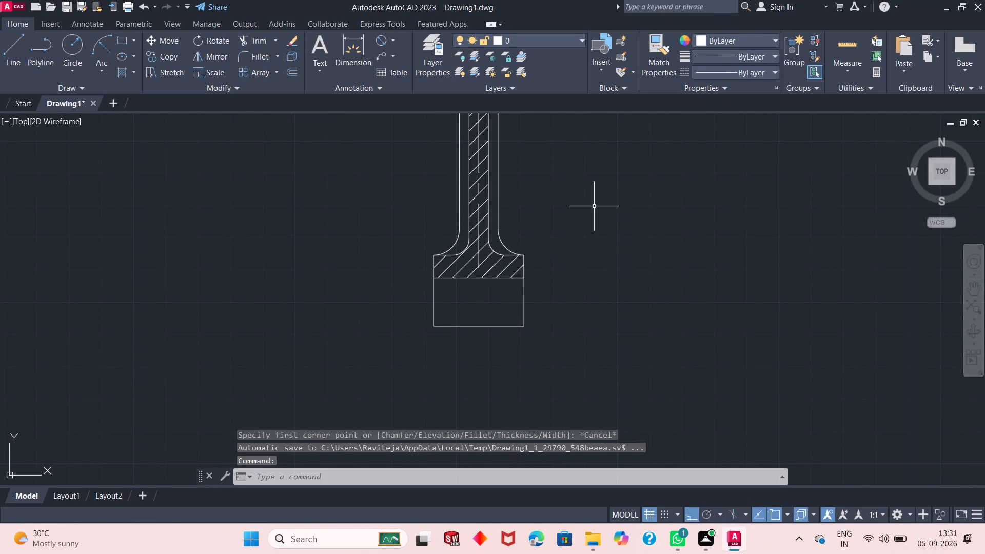
# Draw a rectangle 28 units wide and 20 units high below the box, aligned with the box's left edge.
pyautogui.click(118, 44)
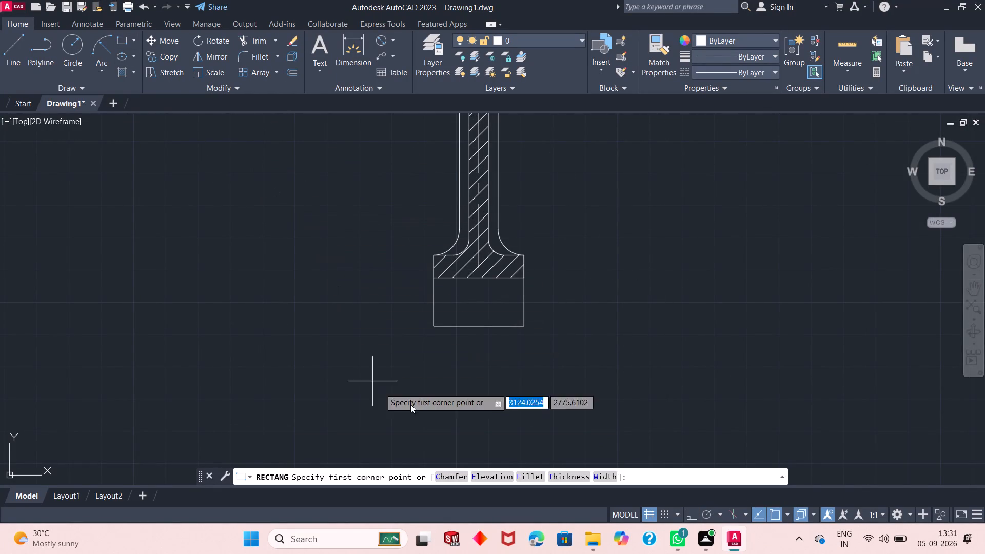
pyautogui.click(434, 365)
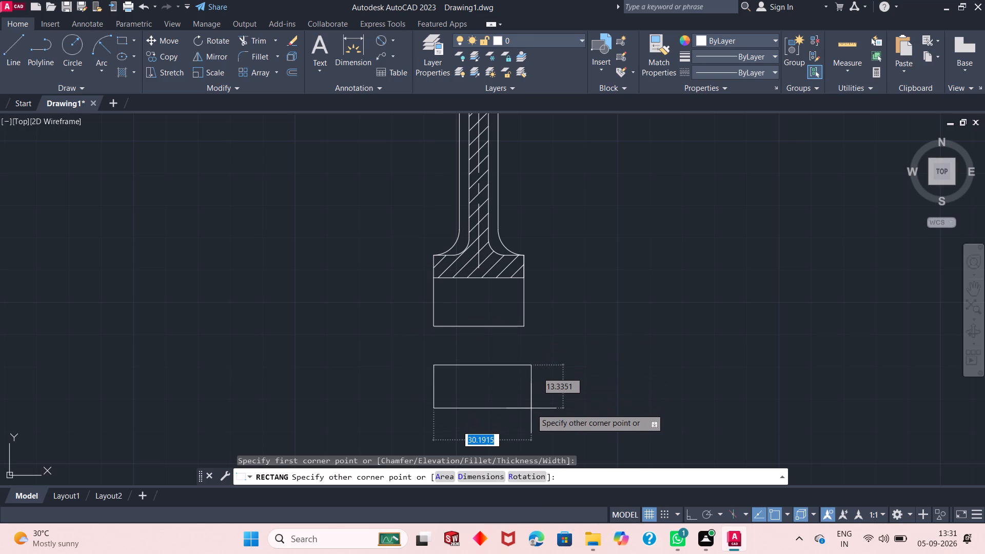
pyautogui.write('28')
pyautogui.press('Tab')
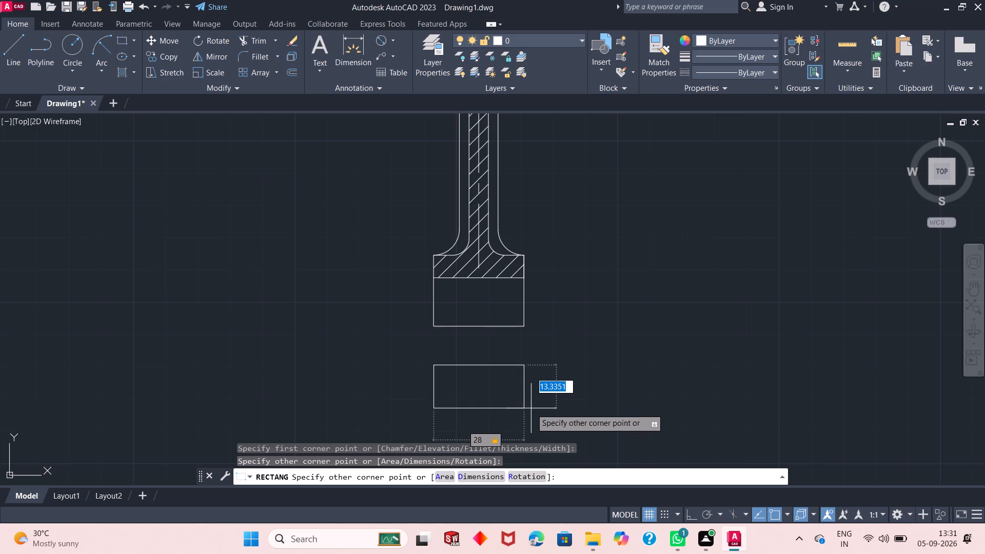
pyautogui.write('20')
pyautogui.press('Return')
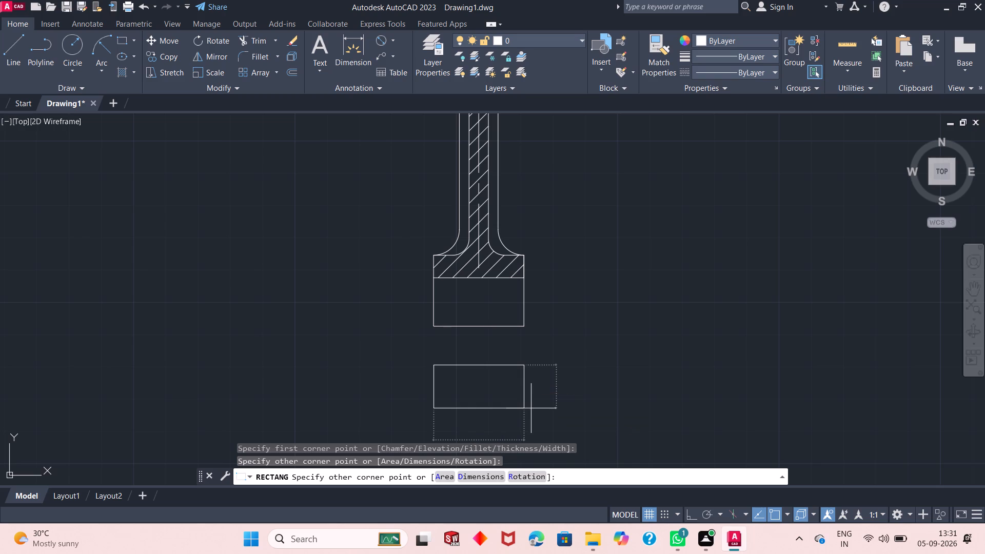
# Make Layer1 current and draw a vertical centre line about 34 units down from the midpoint of the lower rectangle's top edge.
pyautogui.scroll(-1, 527, 363)
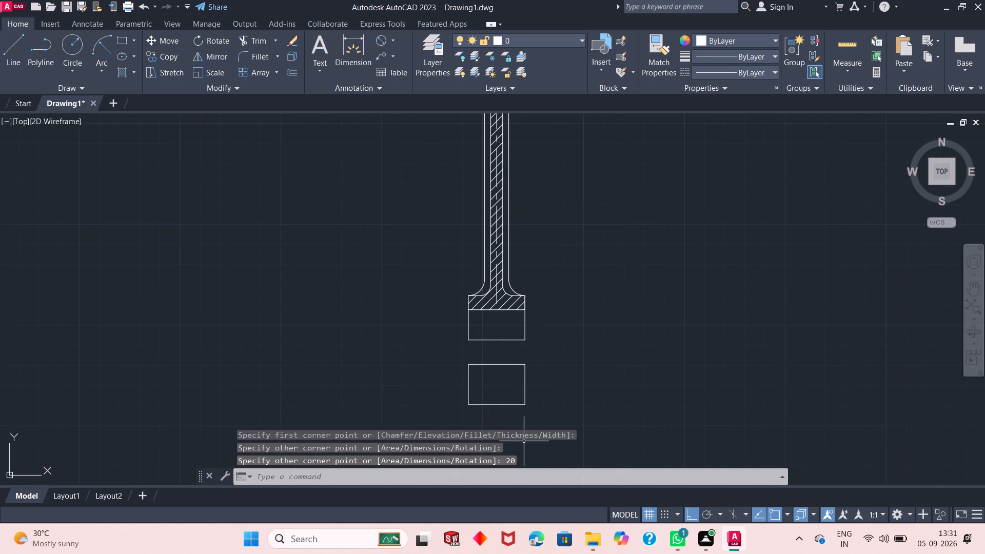
pyautogui.scroll(2, 524, 434)
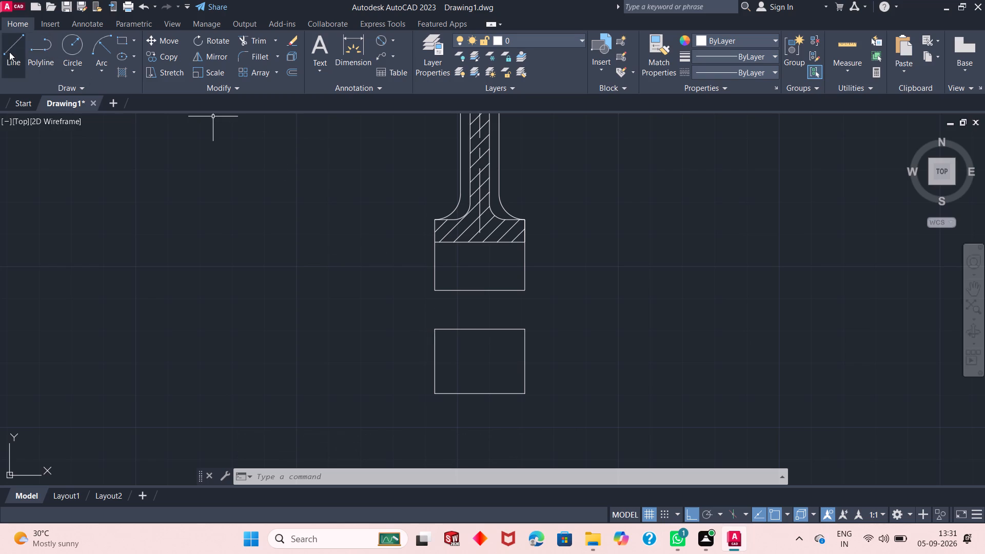
pyautogui.click(120, 43)
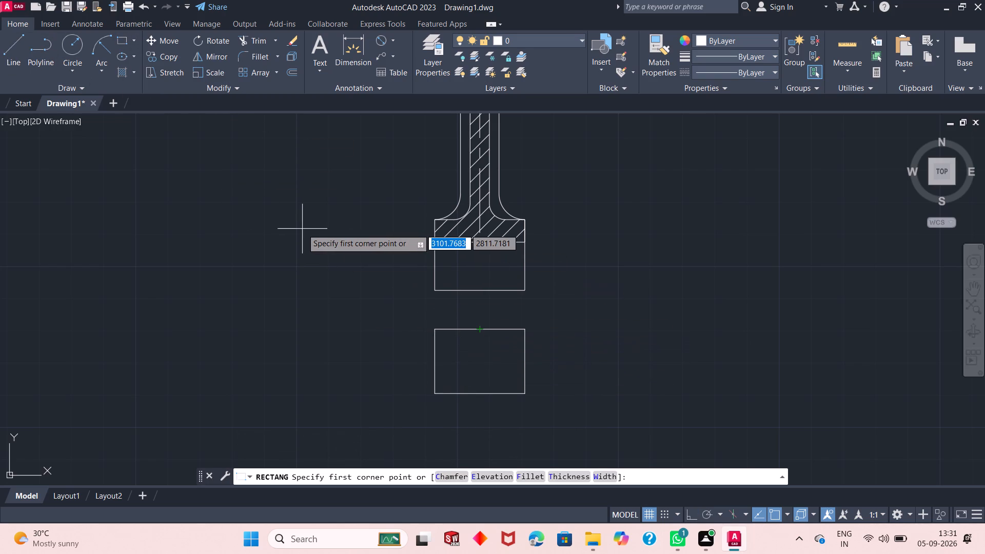
pyautogui.click(517, 38)
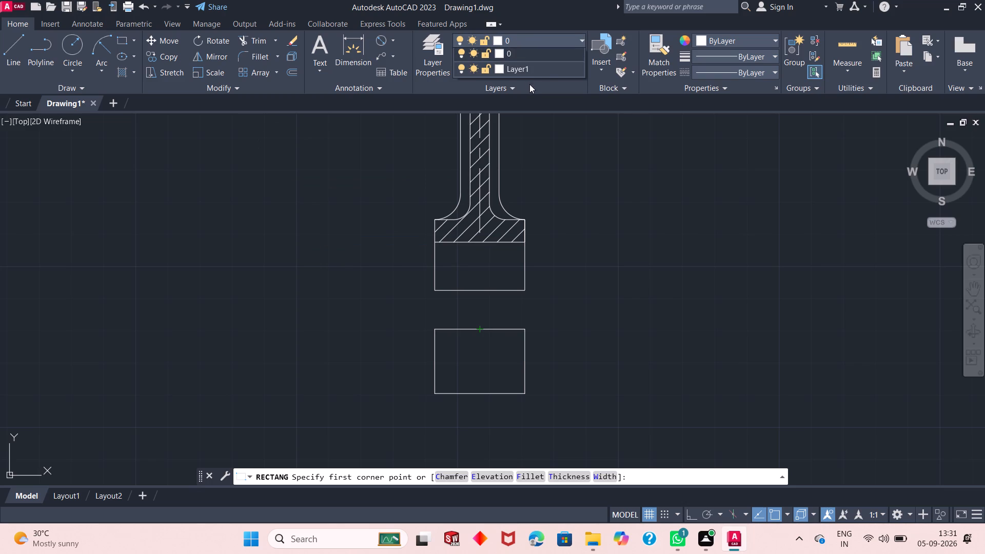
pyautogui.click(542, 69)
pyautogui.click(1, 45)
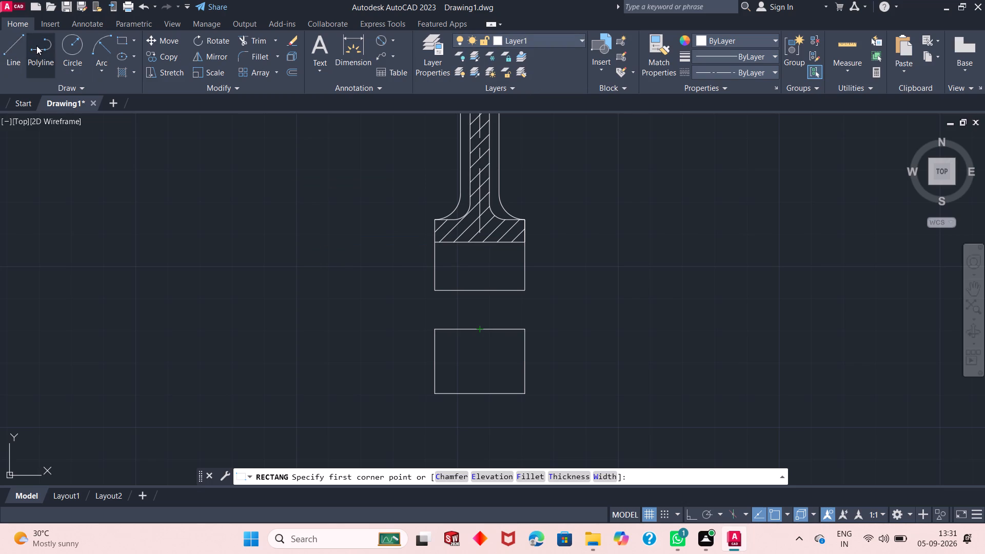
pyautogui.click(11, 50)
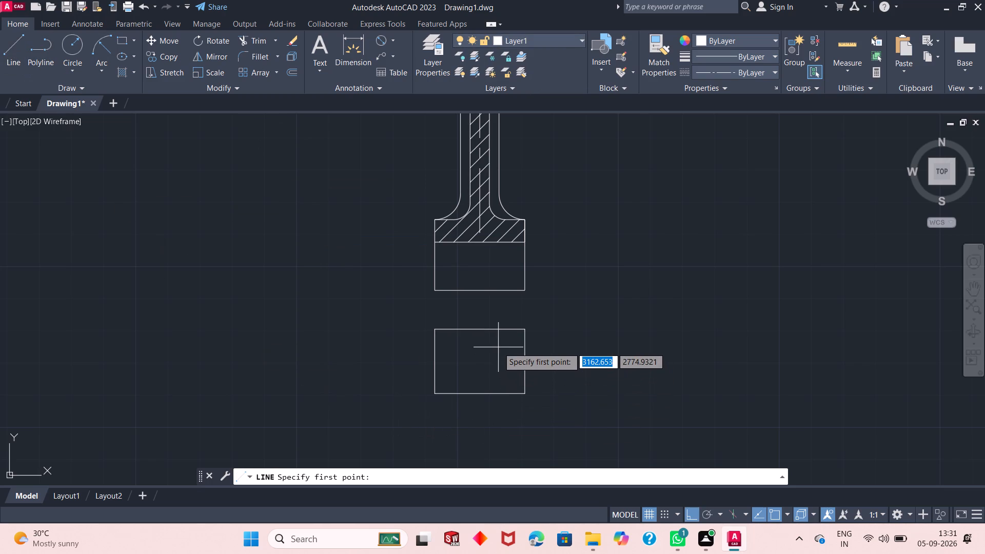
pyautogui.click(481, 328)
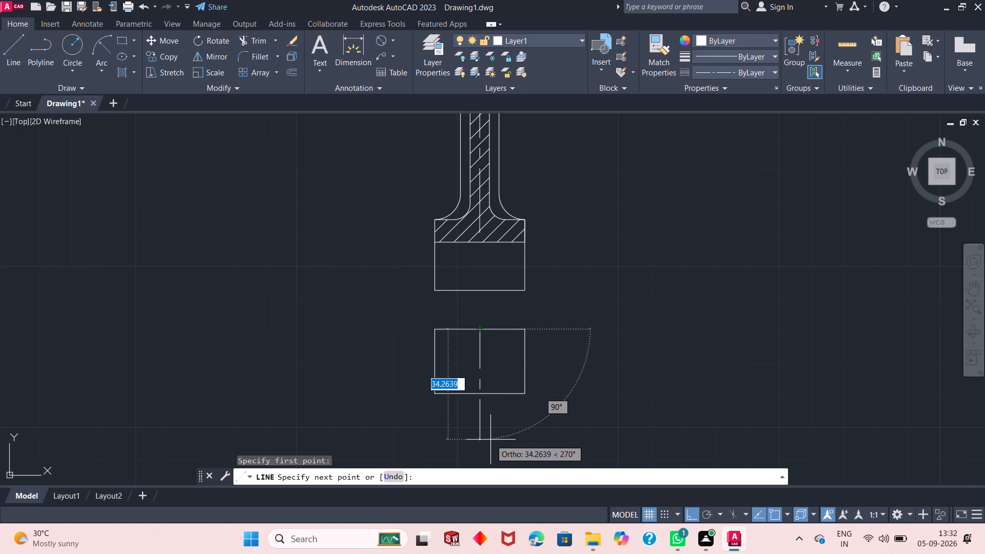
pyautogui.click(490, 440)
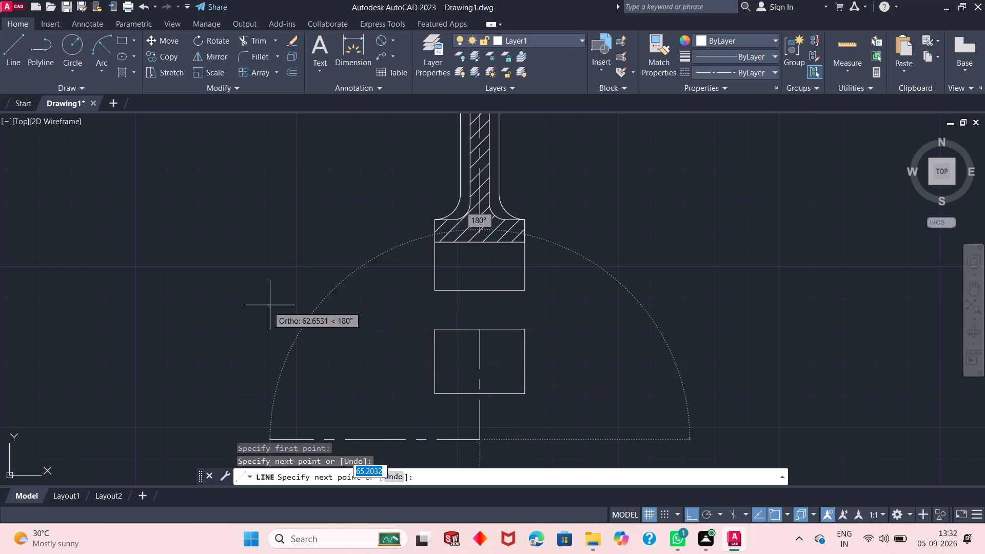
pyautogui.press('Escape')
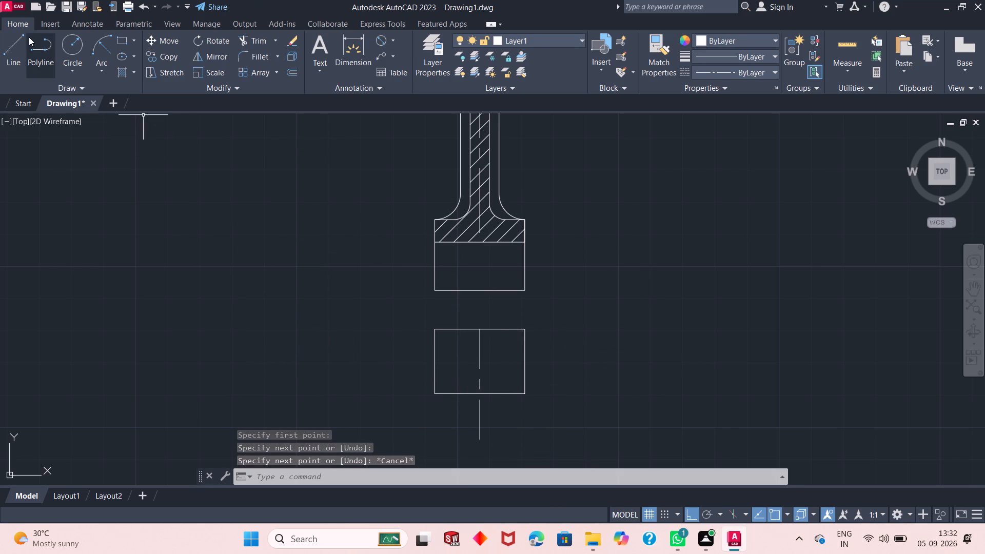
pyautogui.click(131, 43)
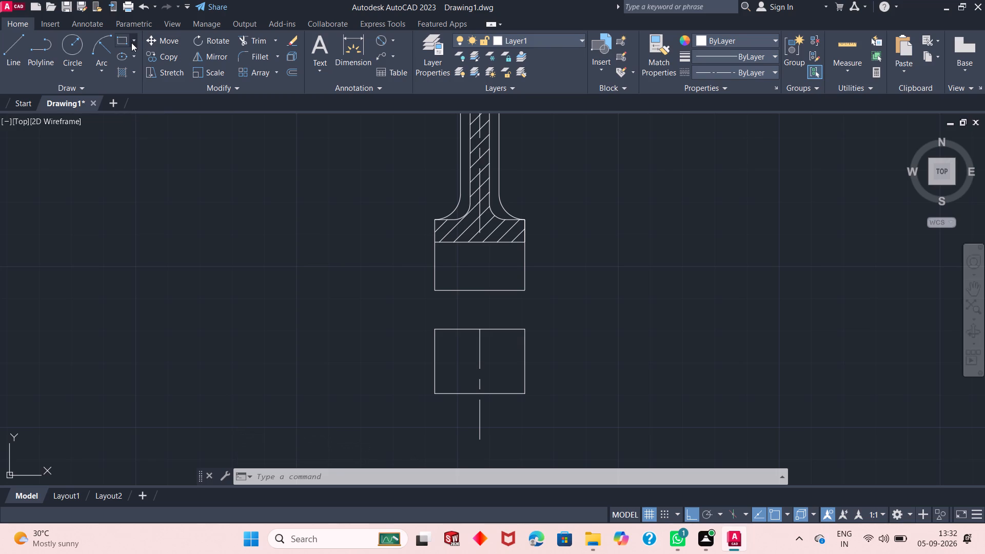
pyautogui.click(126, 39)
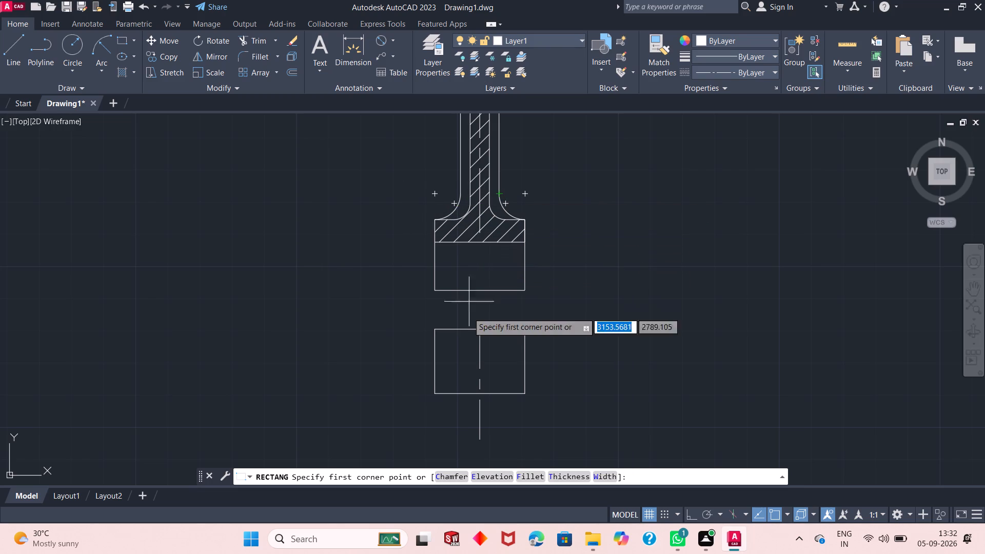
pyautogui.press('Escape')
# Draw a 6-unit horizontal line from the lower rectangle's top left corner along its top edge.
pyautogui.click(21, 52)
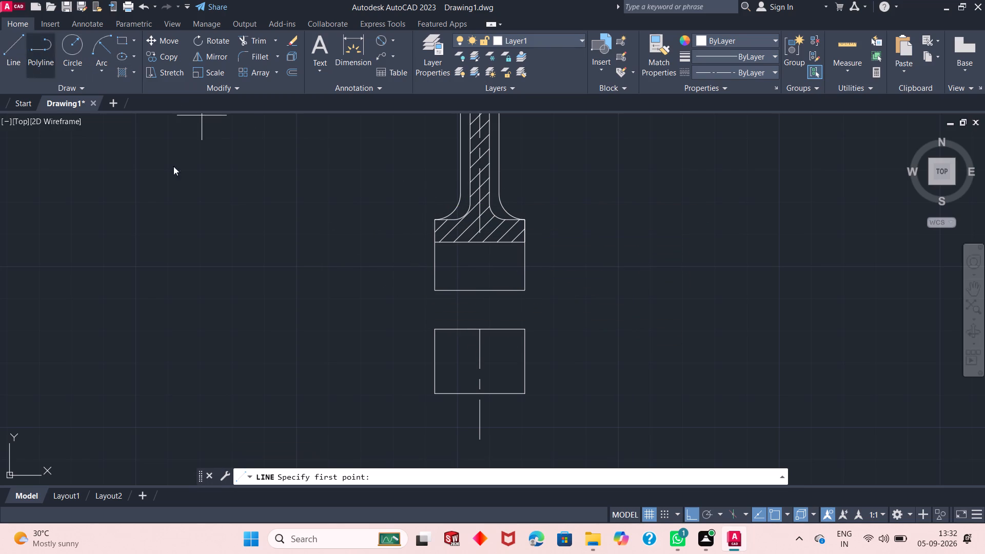
pyautogui.click(436, 330)
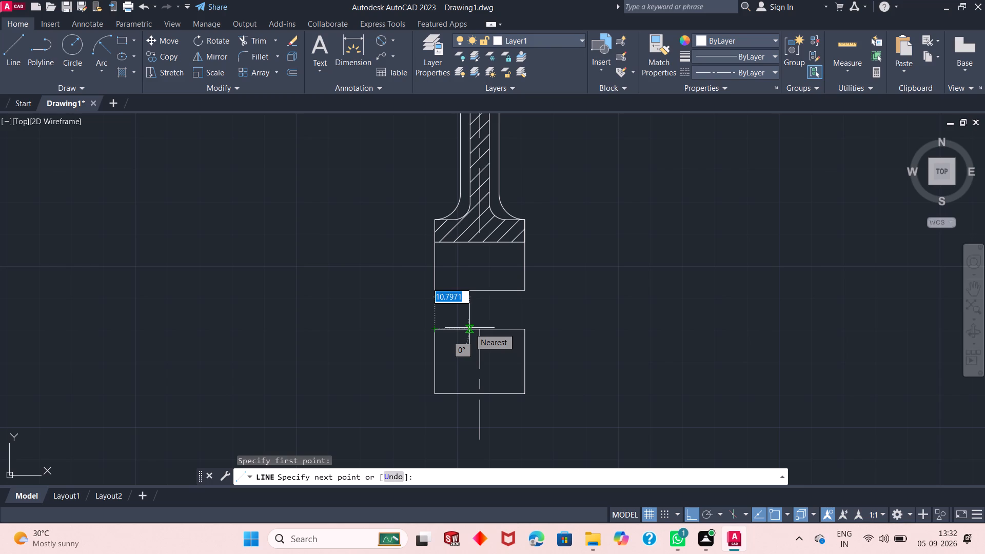
pyautogui.press('6')
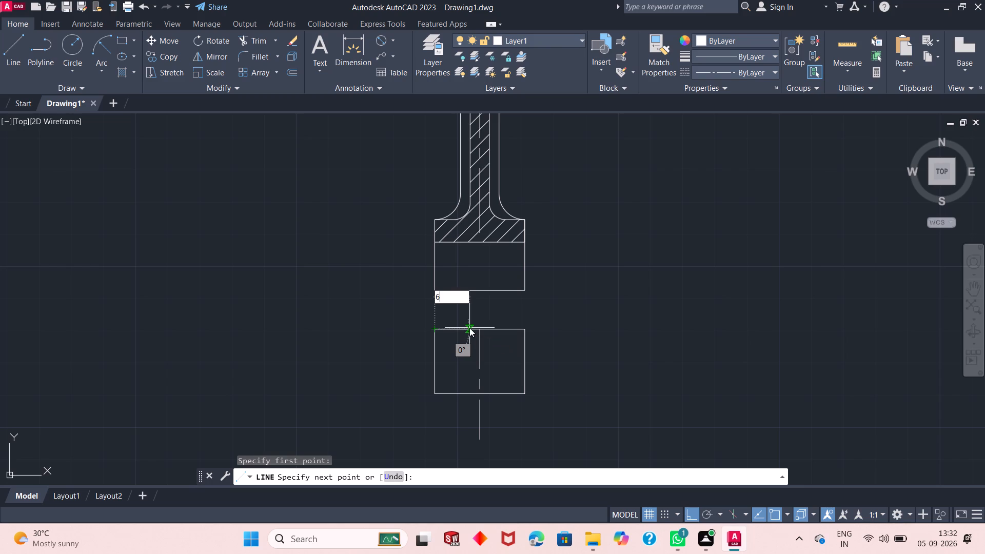
pyautogui.press('Return')
pyautogui.press('Escape')
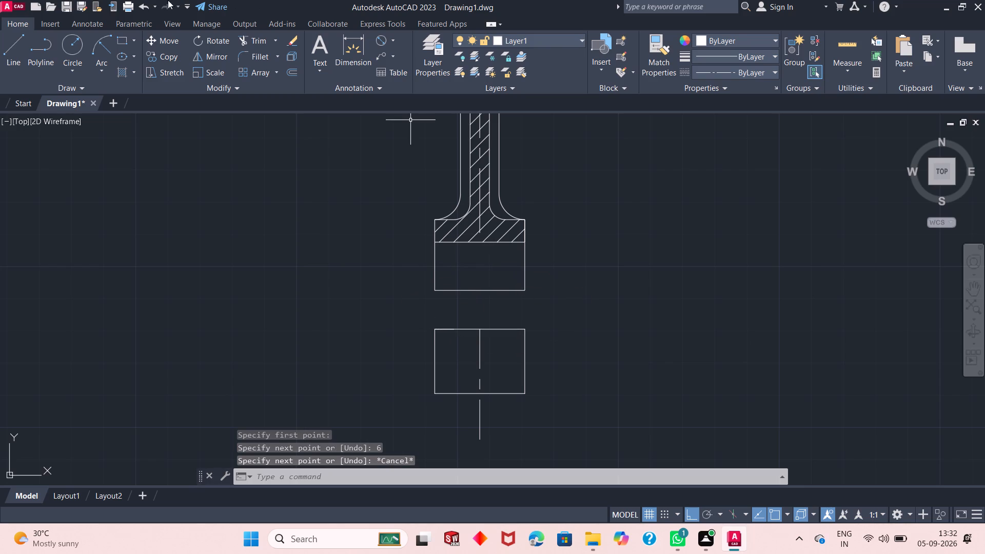
# Draw a rectangle 16 units wide and 3 units high inside the lower rectangle, starting at the 6-unit line's right end.
pyautogui.click(116, 38)
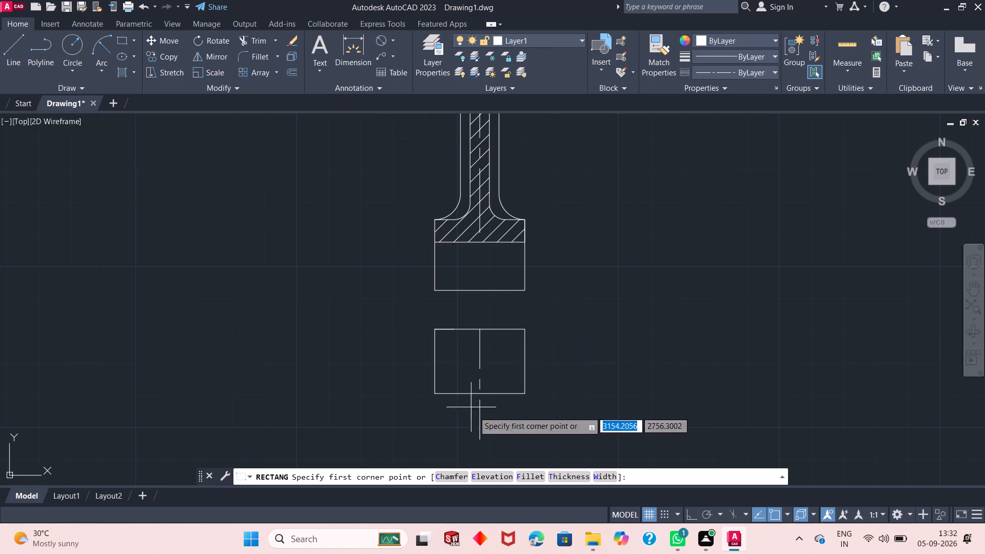
pyautogui.click(458, 329)
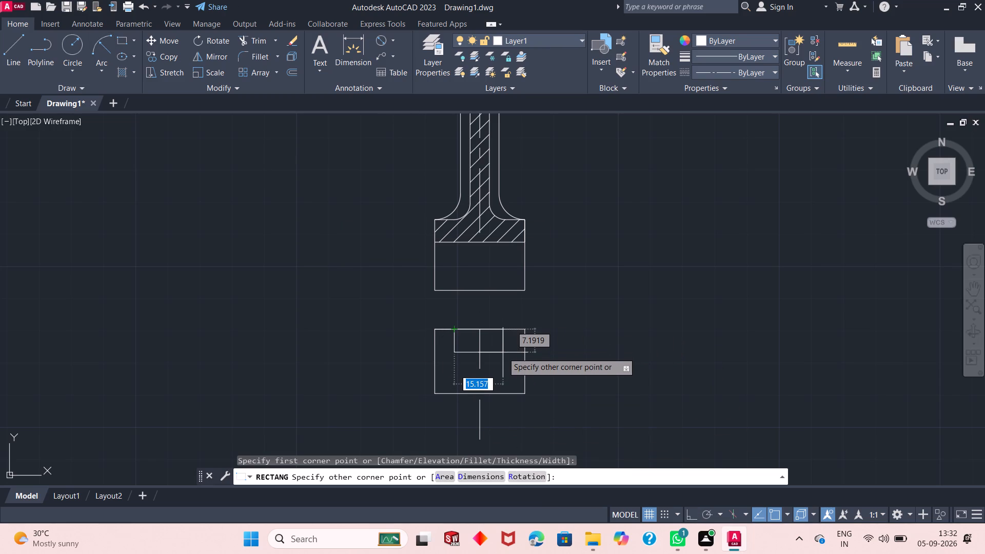
pyautogui.write('16')
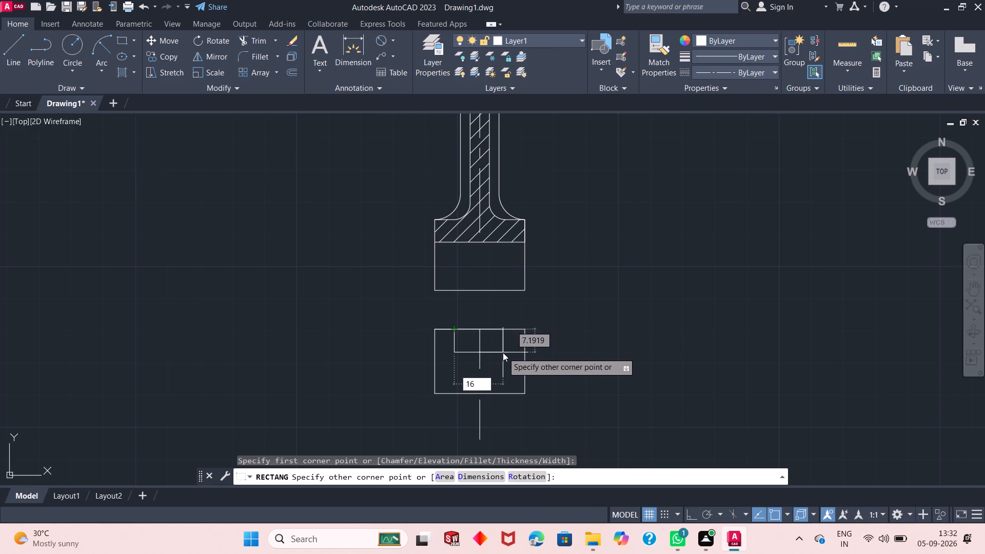
pyautogui.press('Tab')
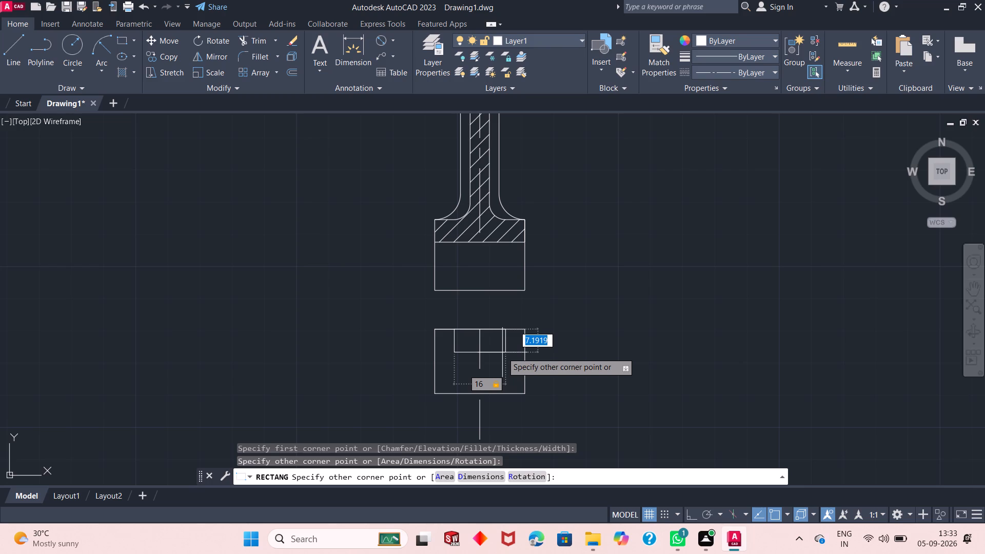
pyautogui.press('3')
pyautogui.press('Return')
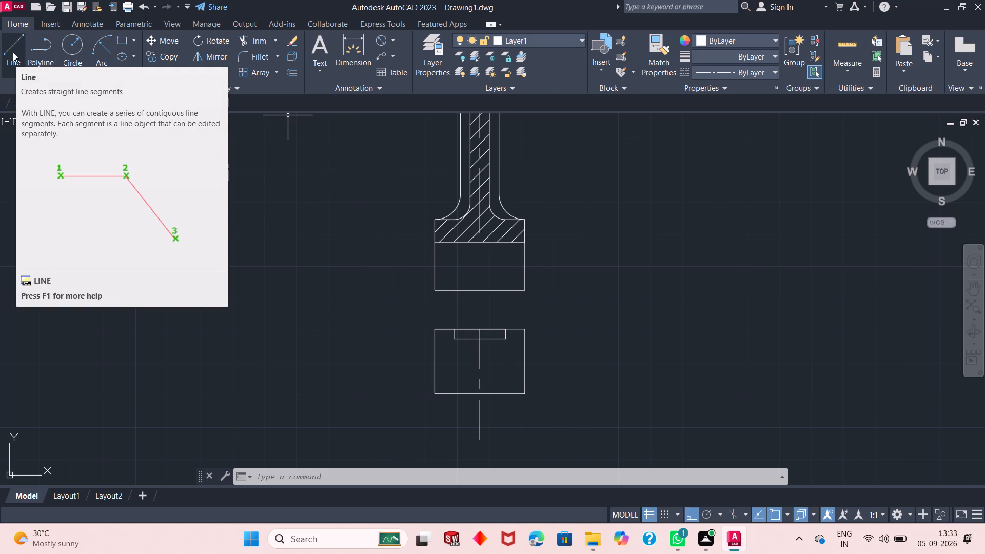
# Draw a 2-unit horizontal line from the 16-unit-wide rectangle's bottom left corner along its bottom edge.
pyautogui.click(13, 52)
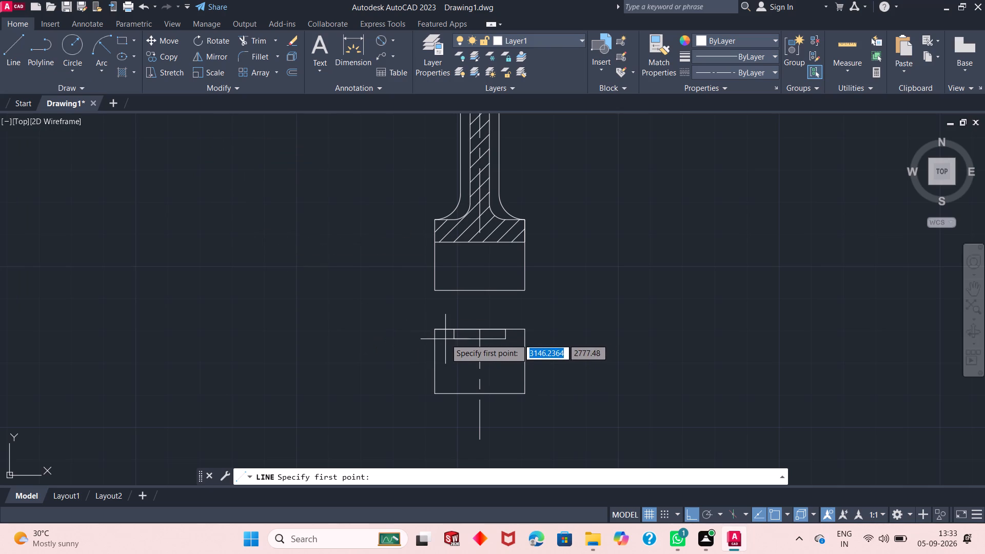
pyautogui.click(454, 339)
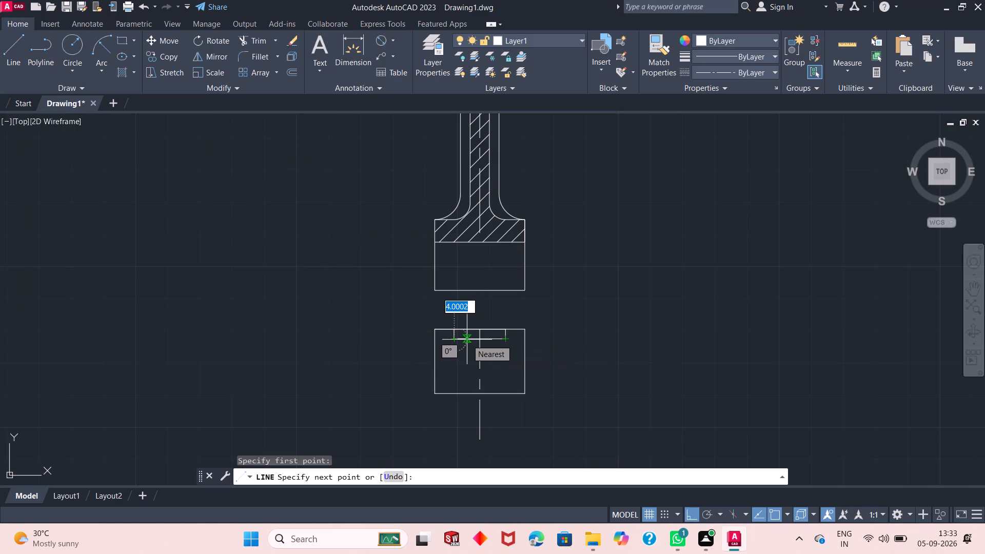
pyautogui.press('2')
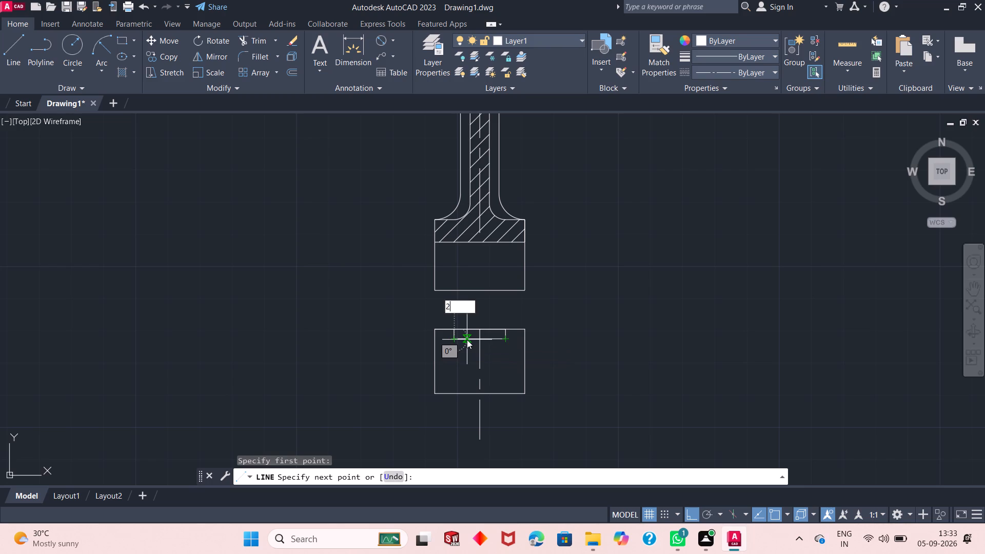
pyautogui.press('Return')
pyautogui.press('Escape')
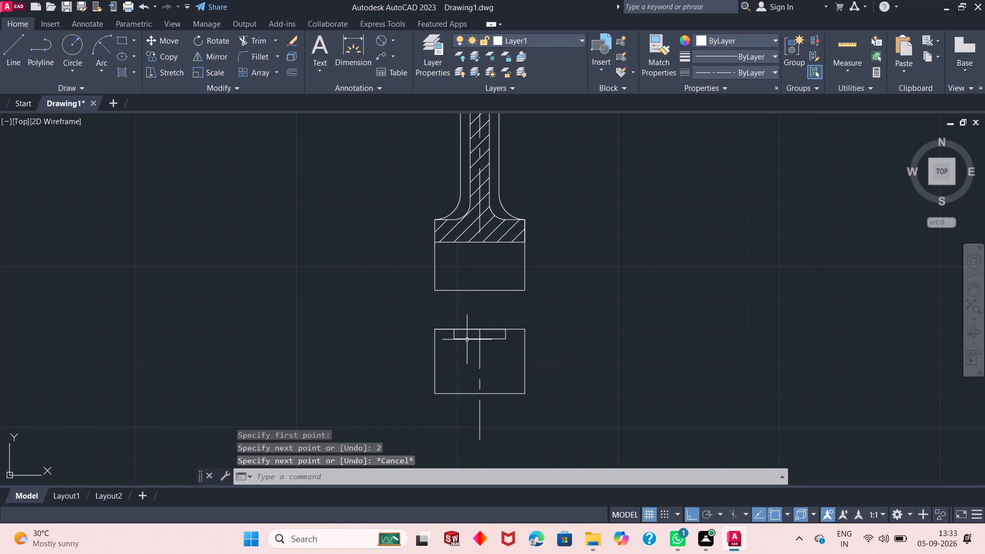
# Draw a rectangle 12 units wide and 8 units high below the 16-unit-wide one, starting at the 2-unit line's right end.
pyautogui.click(117, 41)
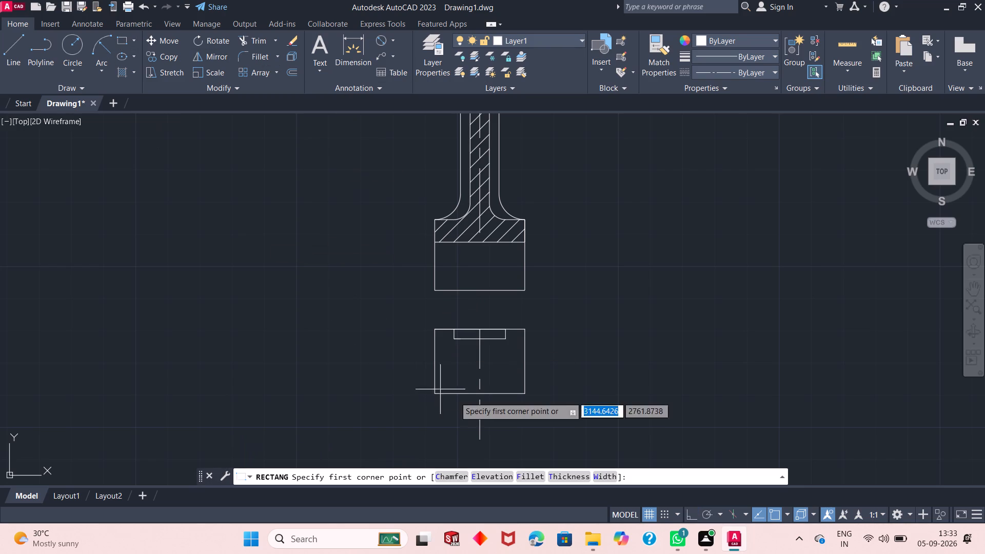
pyautogui.click(462, 339)
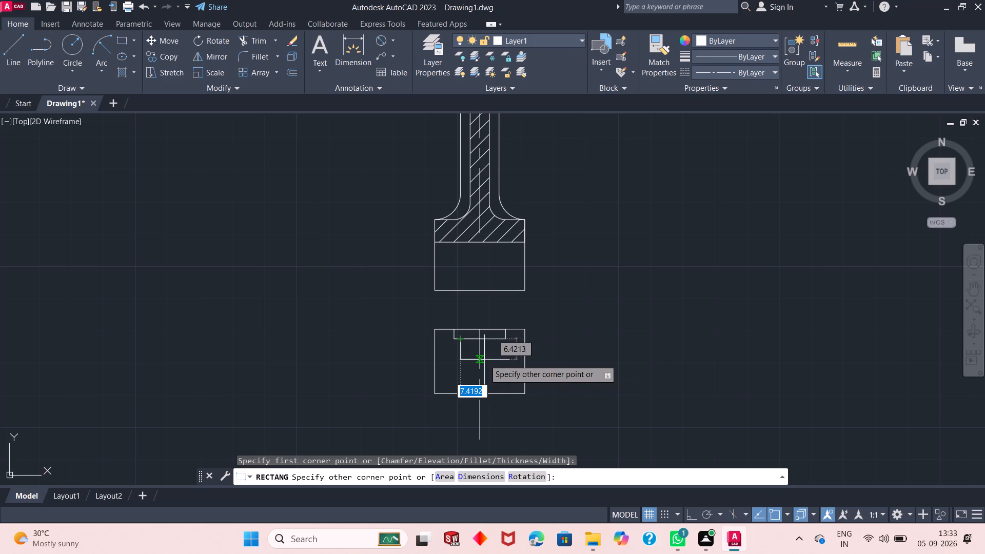
pyautogui.write('12')
pyautogui.press('Tab')
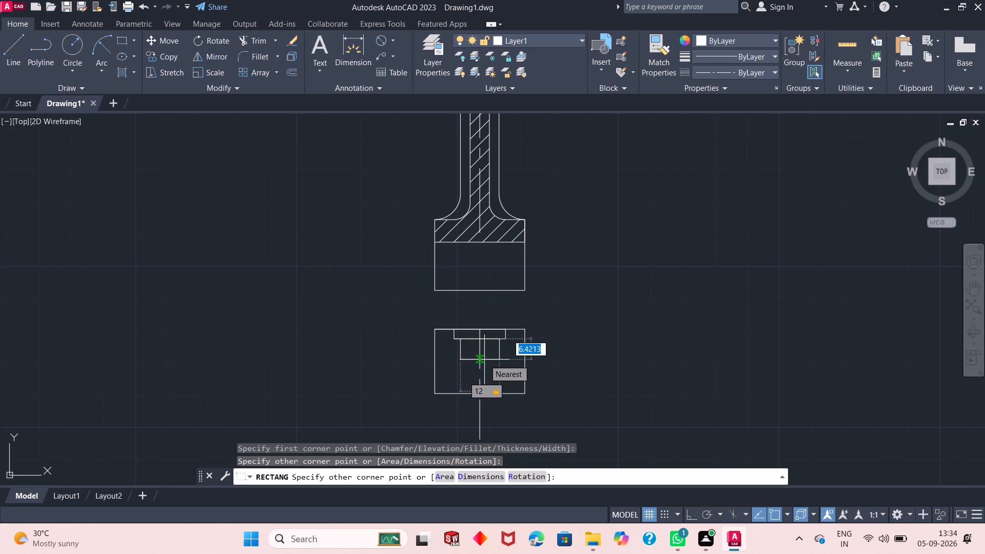
pyautogui.press('8')
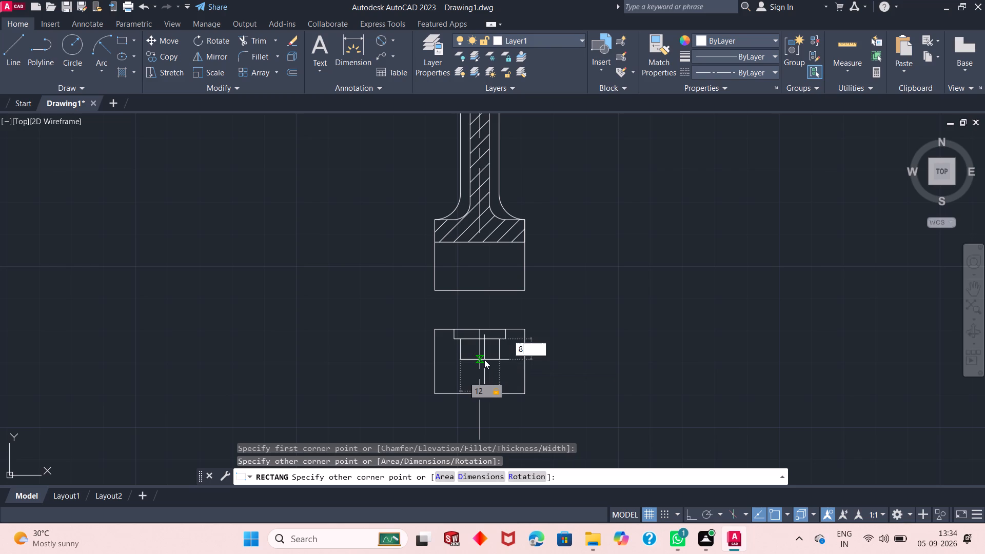
pyautogui.press('Return')
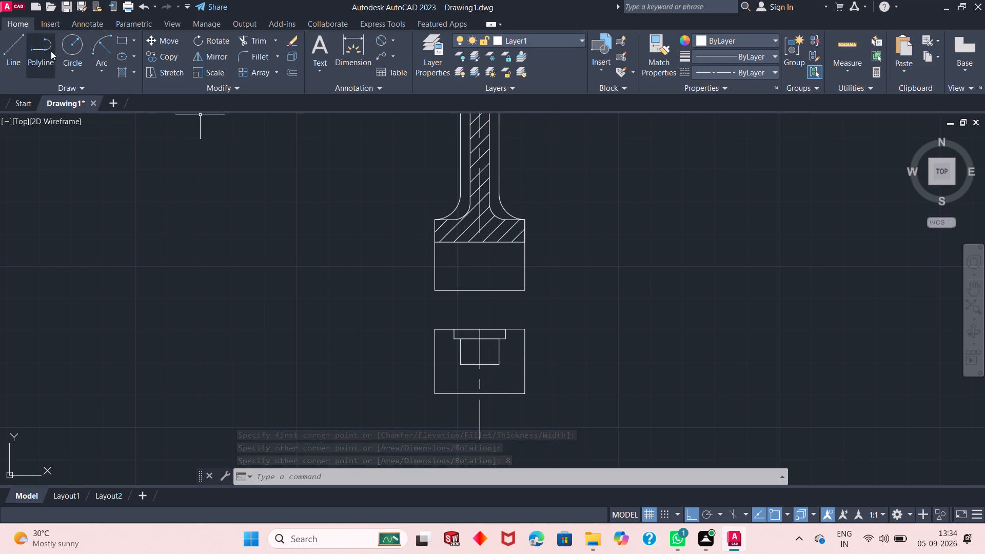
# Draw a rectangle 16 units wide and 3 units high directly below the 12-unit-wide rectangle, aligned with the upper 16-unit-wide one.
pyautogui.click(127, 42)
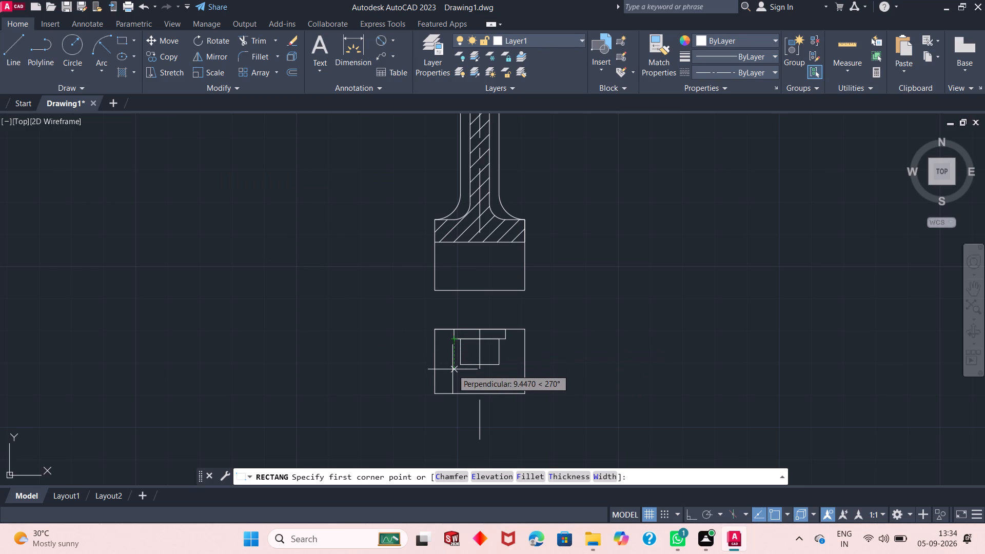
pyautogui.click(452, 366)
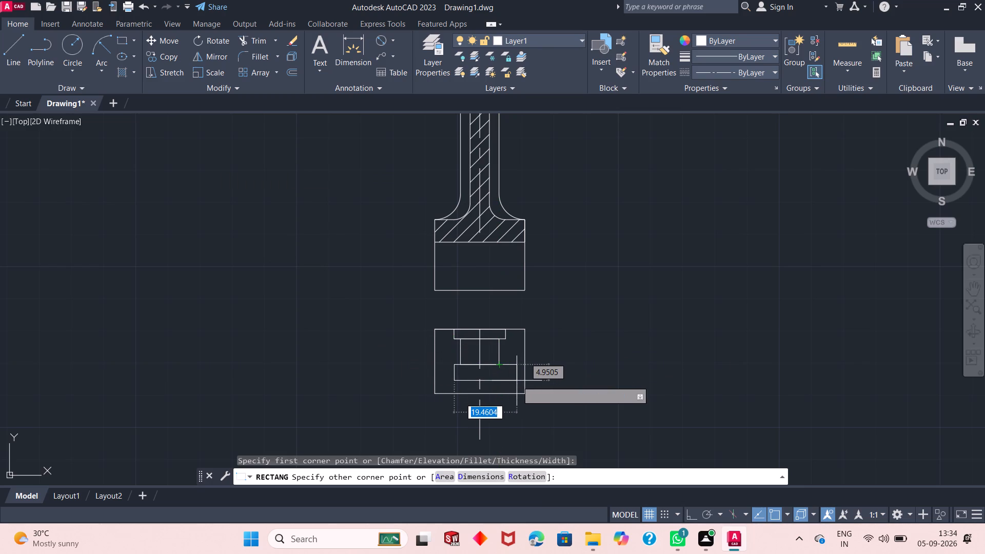
pyautogui.press('1')
pyautogui.press('6')
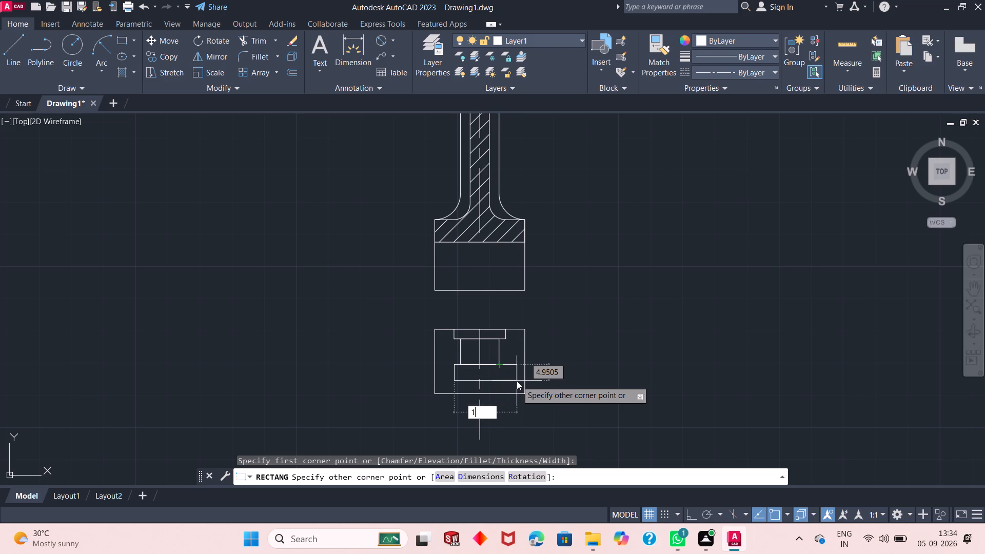
pyautogui.press('Tab')
pyautogui.press('3')
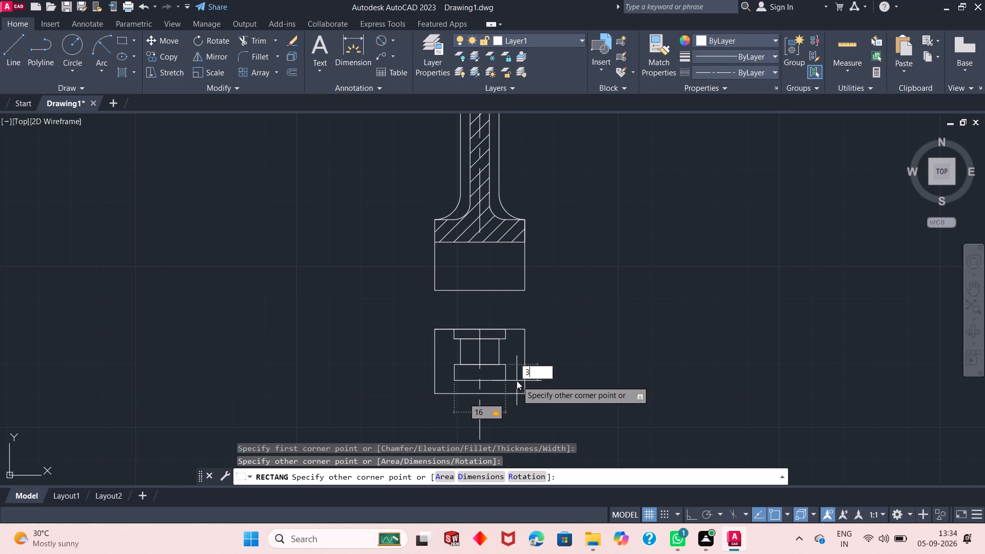
pyautogui.press('Return')
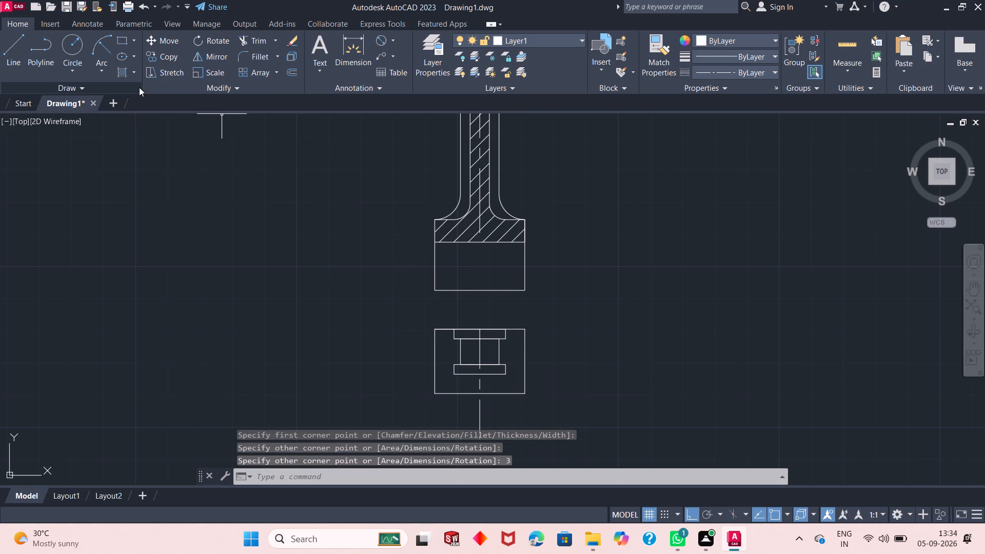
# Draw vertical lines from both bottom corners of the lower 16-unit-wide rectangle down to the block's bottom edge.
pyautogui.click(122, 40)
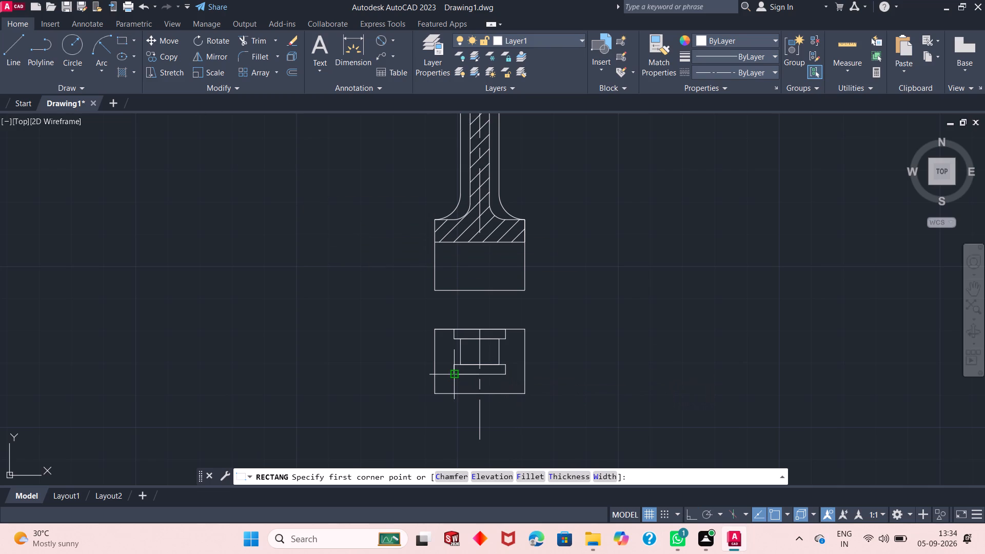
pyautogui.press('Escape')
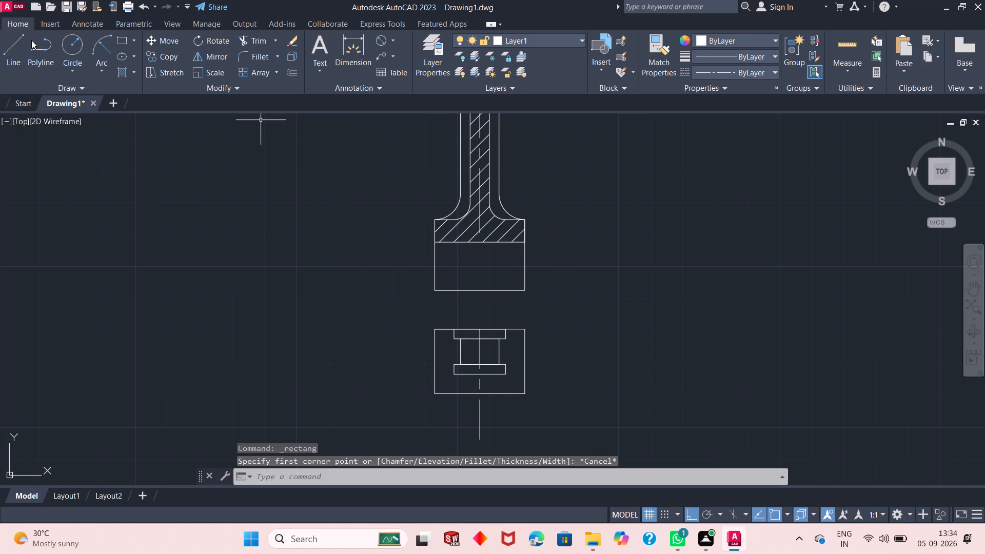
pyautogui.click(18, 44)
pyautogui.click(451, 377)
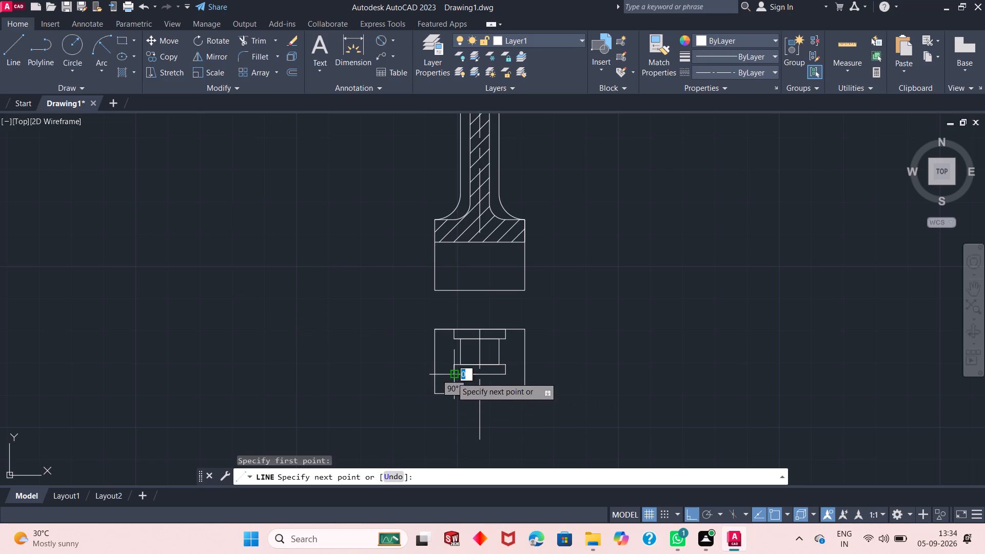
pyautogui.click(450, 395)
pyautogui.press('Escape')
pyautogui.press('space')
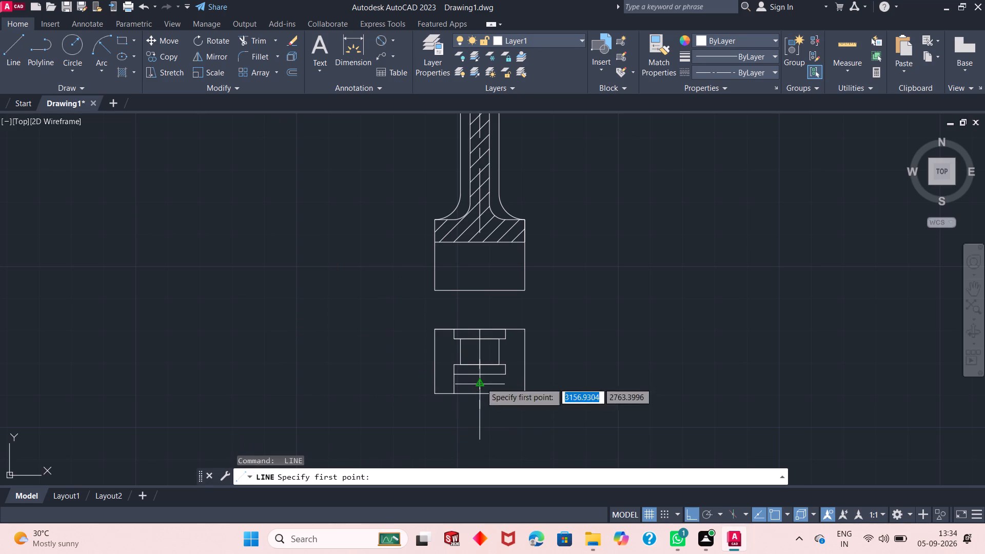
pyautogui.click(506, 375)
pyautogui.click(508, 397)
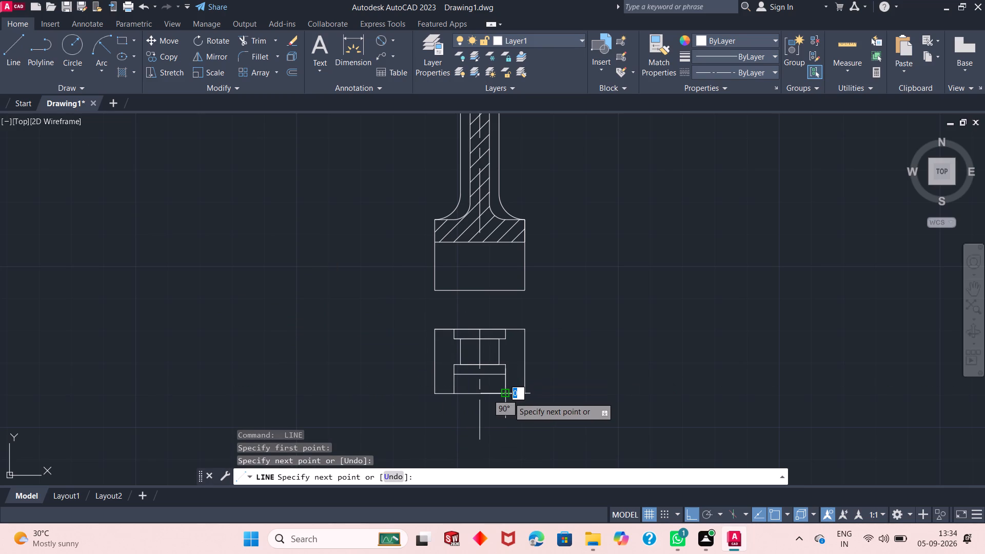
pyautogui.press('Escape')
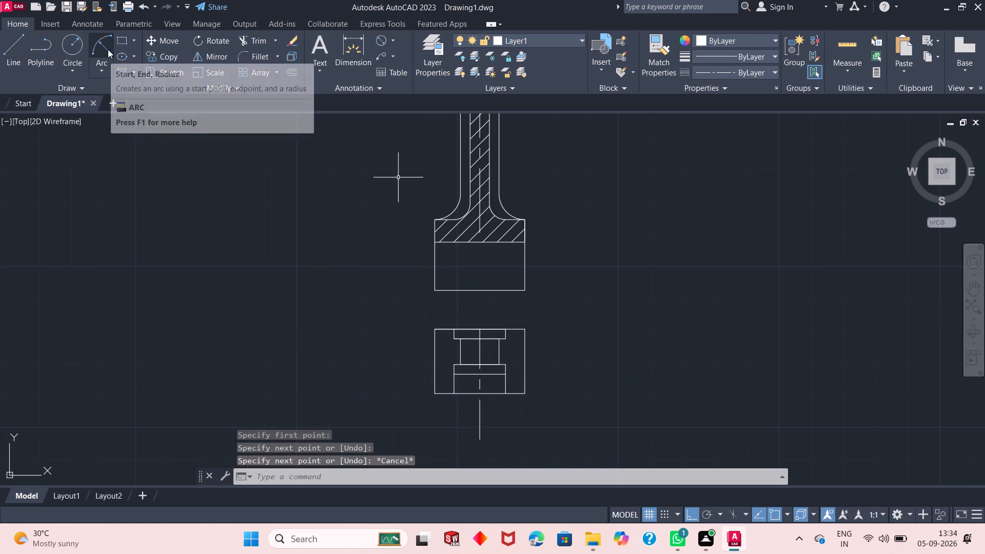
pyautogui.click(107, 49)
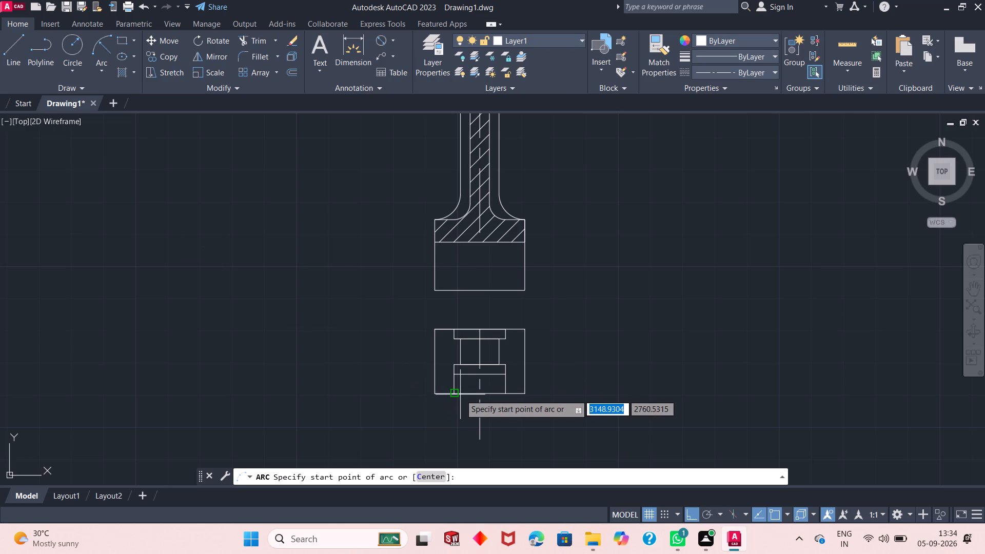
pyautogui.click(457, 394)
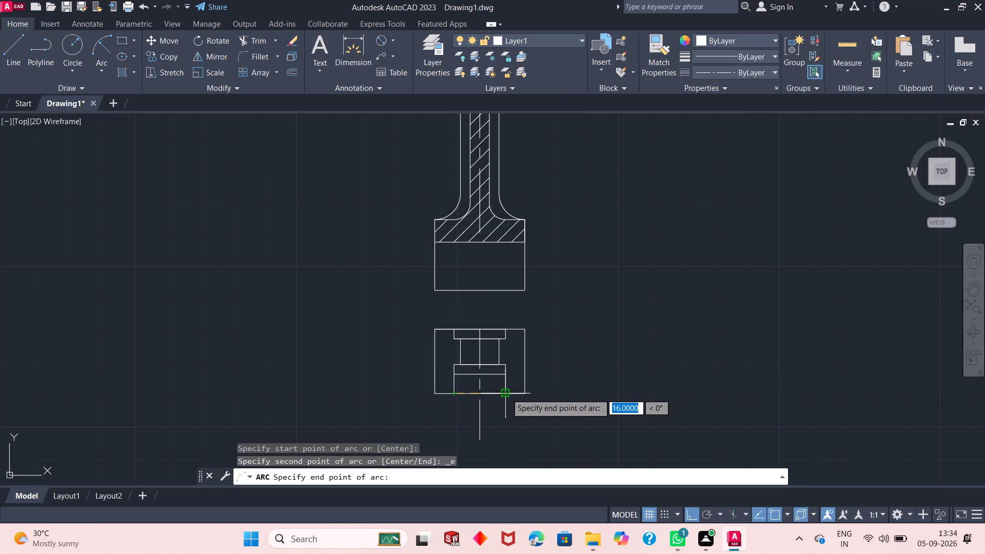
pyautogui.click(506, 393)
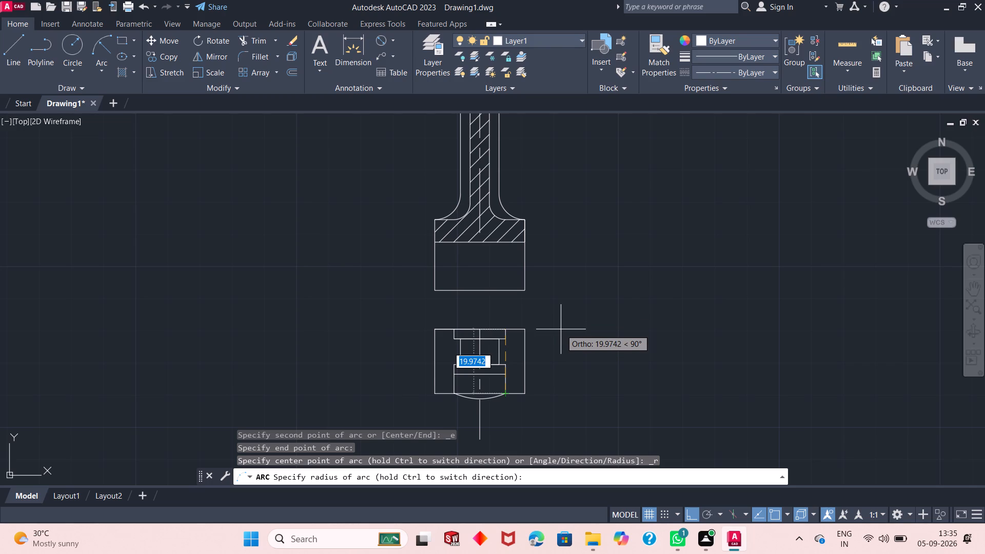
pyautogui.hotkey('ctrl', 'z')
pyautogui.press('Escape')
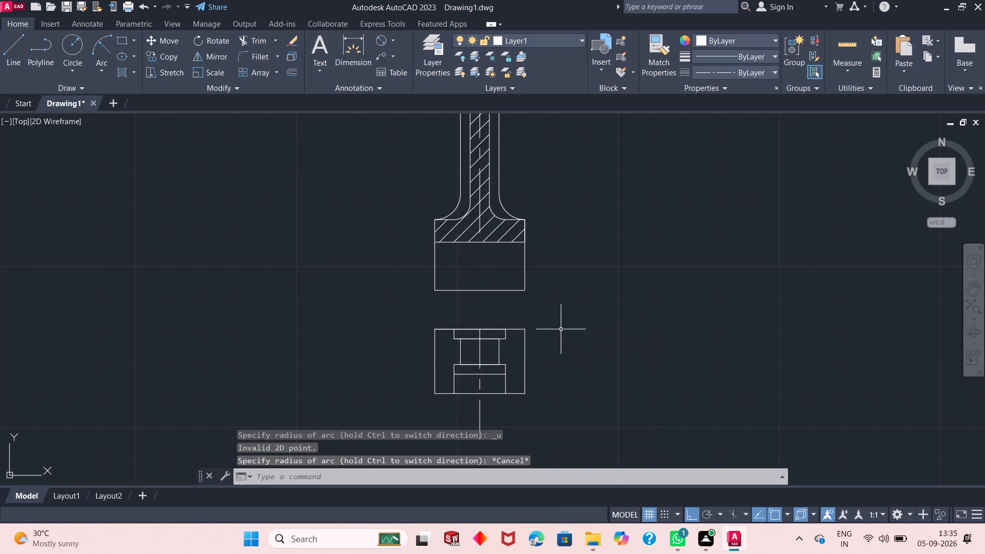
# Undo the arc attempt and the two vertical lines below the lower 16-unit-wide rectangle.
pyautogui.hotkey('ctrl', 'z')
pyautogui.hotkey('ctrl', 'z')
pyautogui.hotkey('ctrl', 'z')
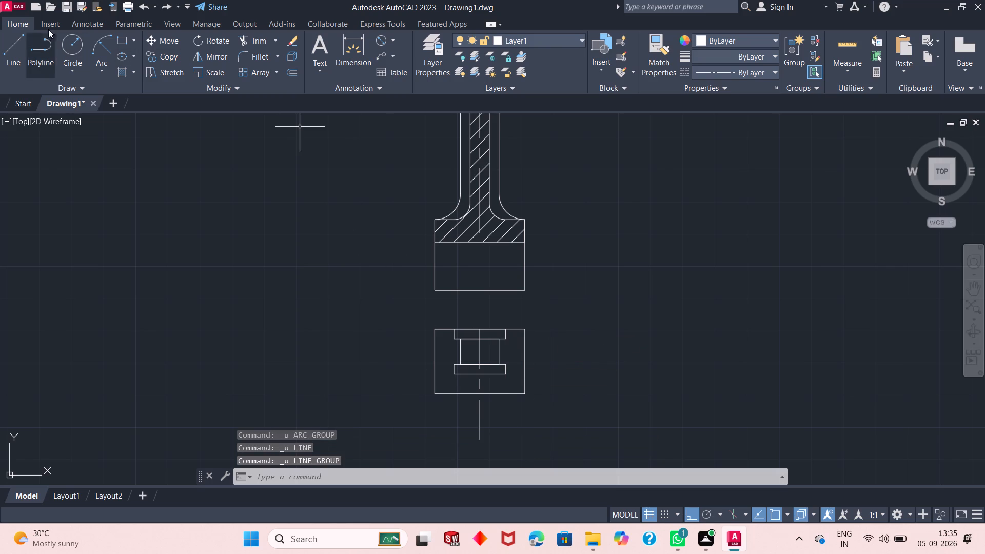
# Draw a 7-unit vertical line downward from each bottom corner of the lower 16-unit-wide rectangle.
pyautogui.click(3, 48)
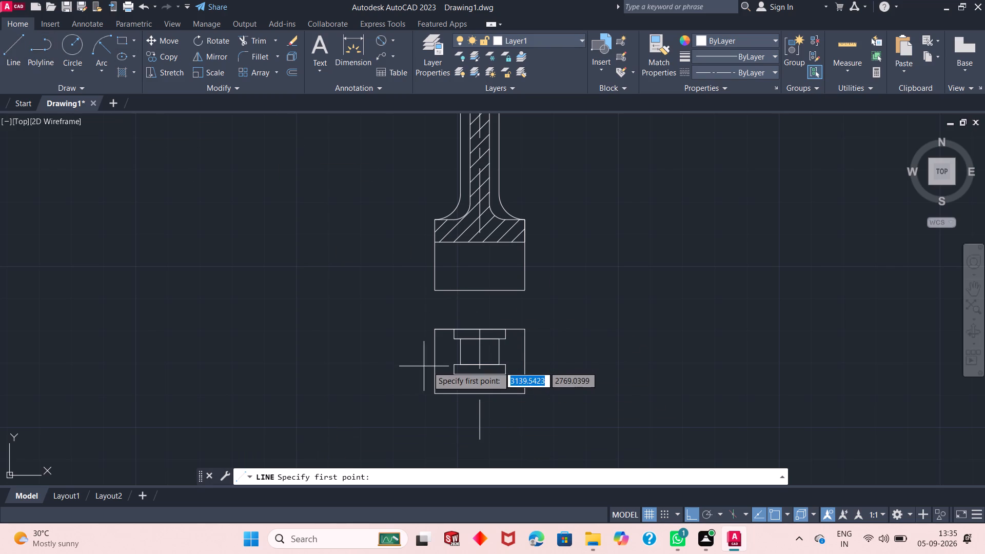
pyautogui.click(455, 375)
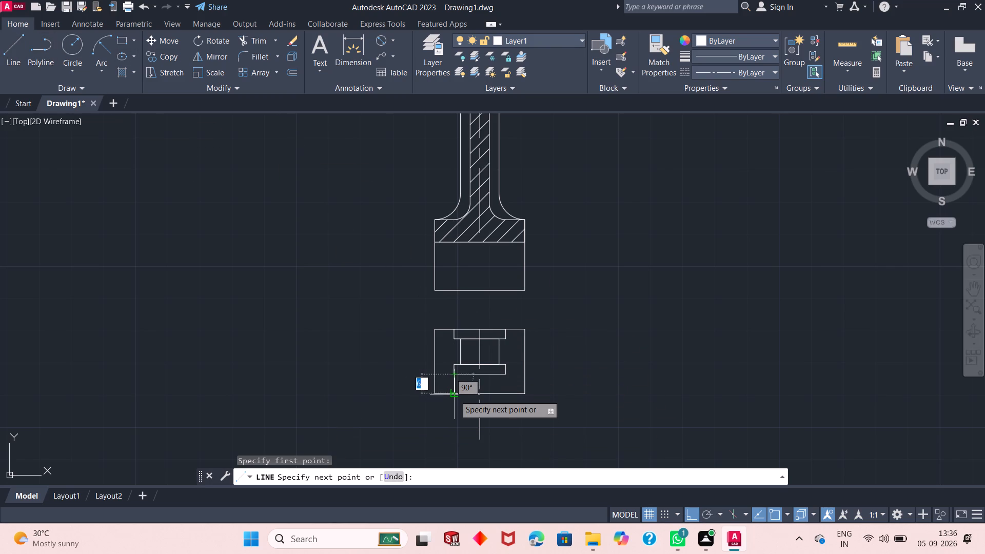
pyautogui.press('7')
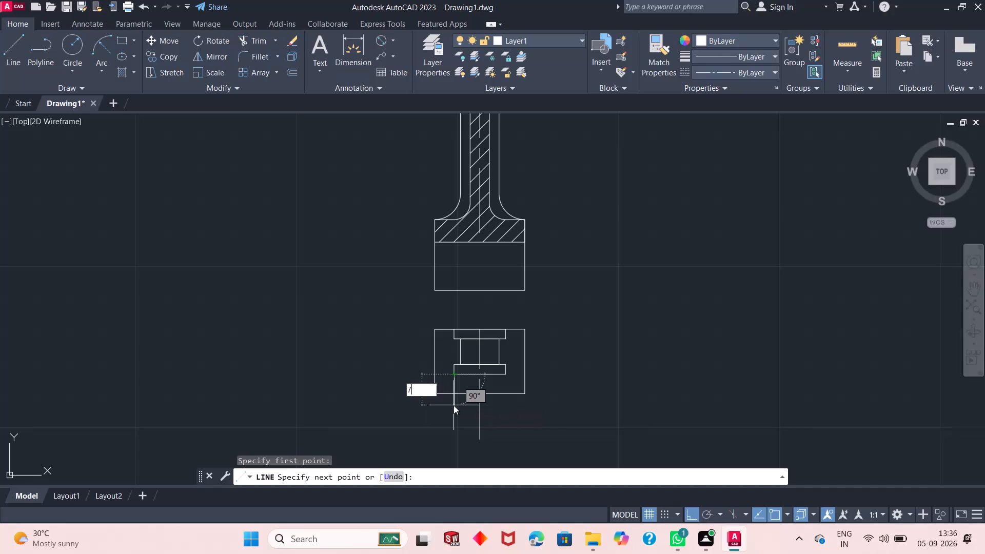
pyautogui.press('Return')
pyautogui.press('Escape')
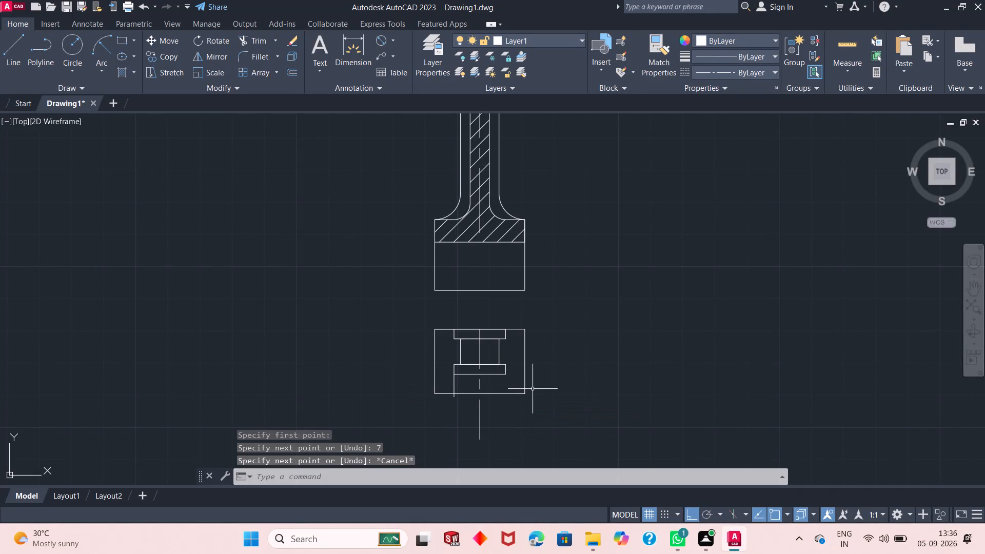
pyautogui.click(22, 37)
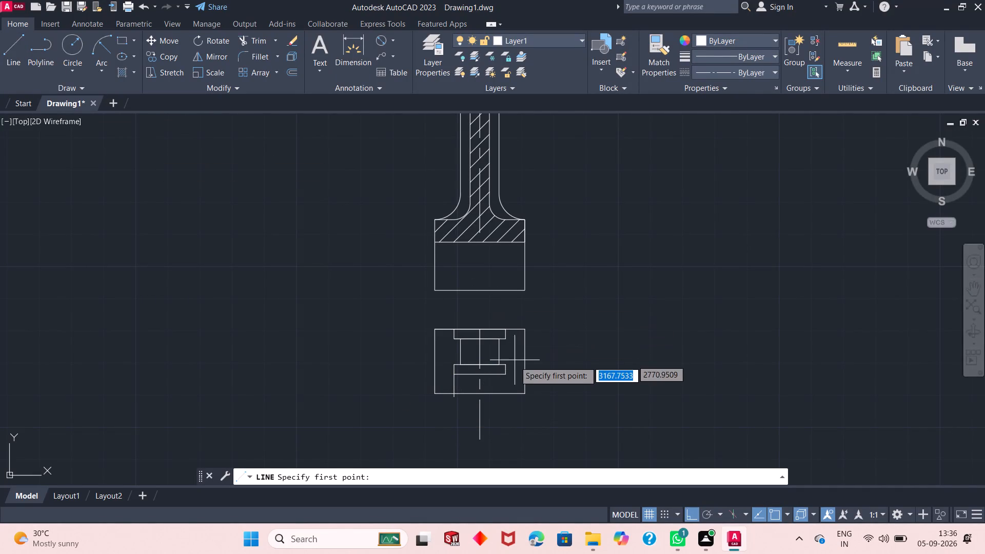
pyautogui.click(508, 377)
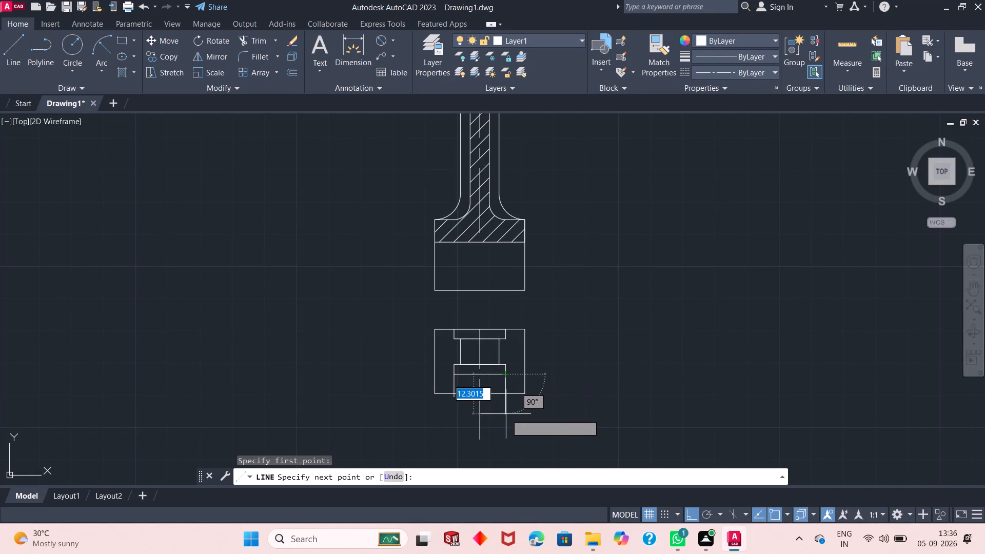
pyautogui.press('7')
pyautogui.press('Return')
pyautogui.press('Escape')
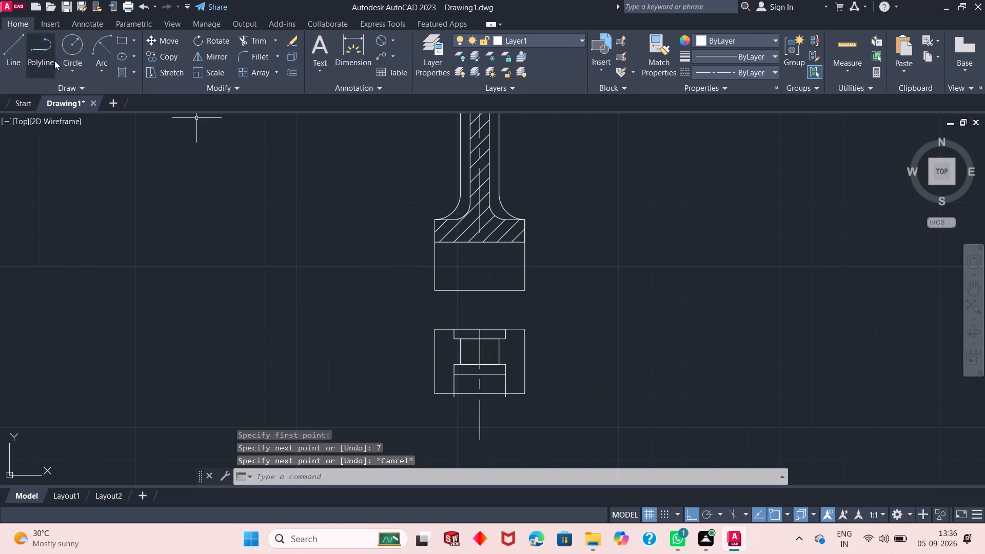
# Draw a downward-bulging arc of radius 15 joining the lower ends of the two 7-unit vertical lines.
pyautogui.click(98, 52)
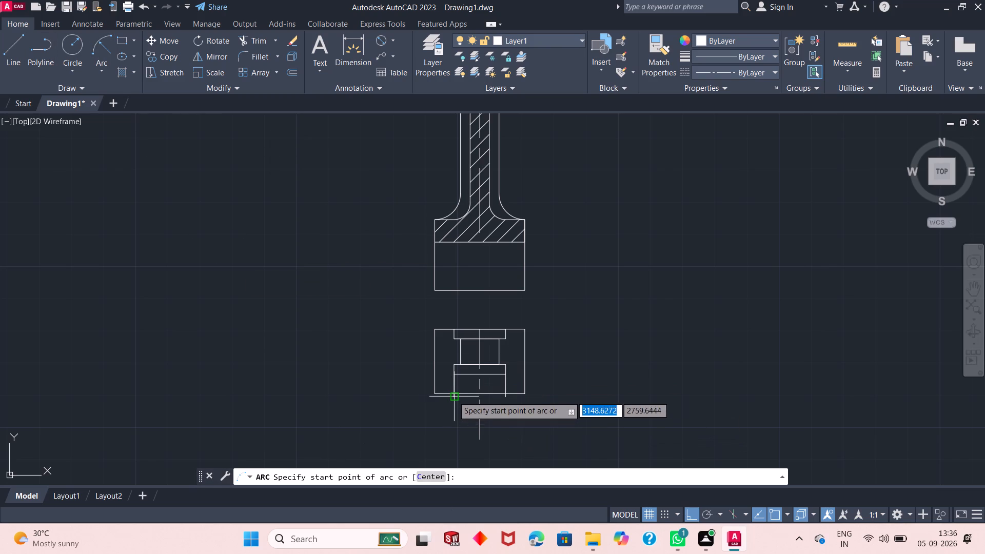
pyautogui.click(453, 396)
pyautogui.click(506, 397)
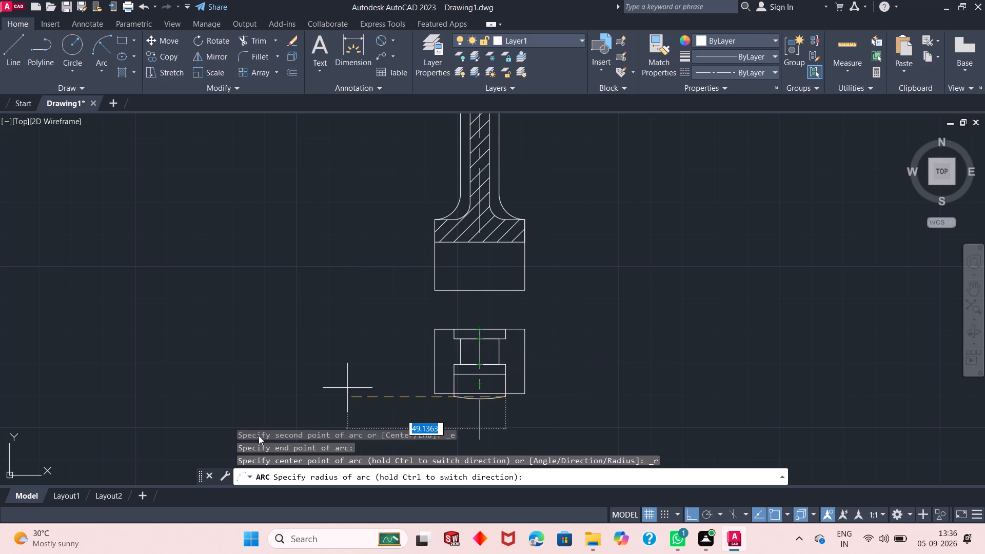
pyautogui.write('15')
pyautogui.press('Return')
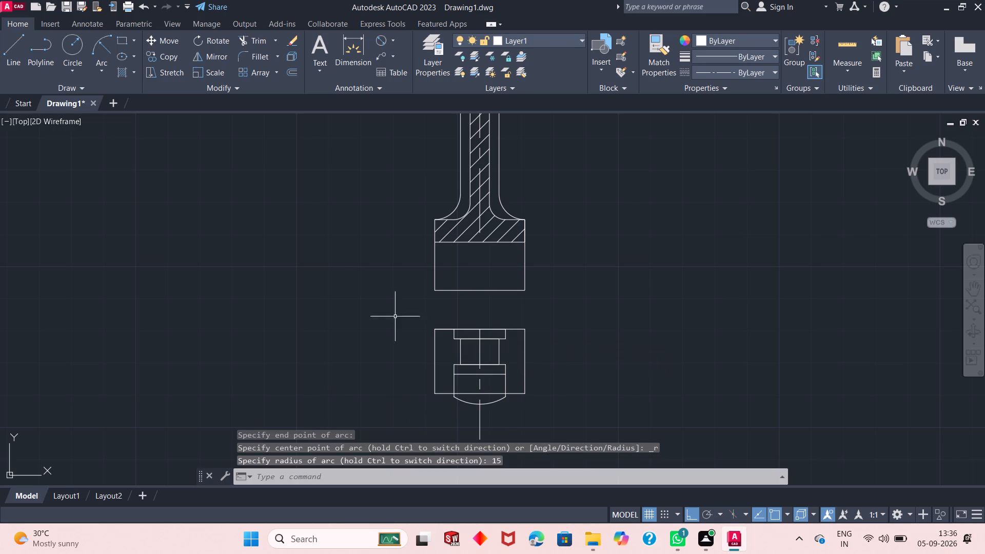
# Trim the block's bottom edge between the two 7-unit vertical lines, on both sides of the centreline.
pyautogui.click(239, 41)
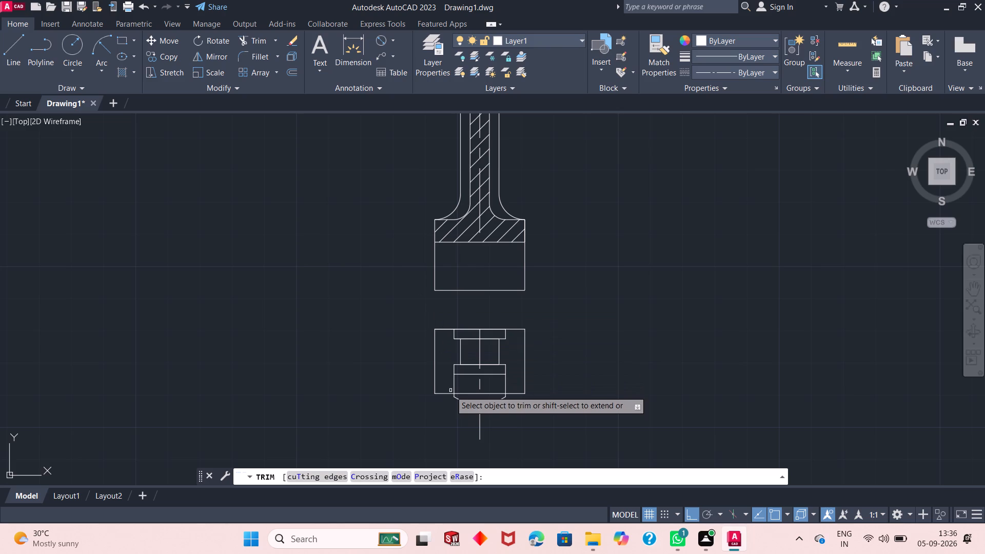
pyautogui.click(491, 392)
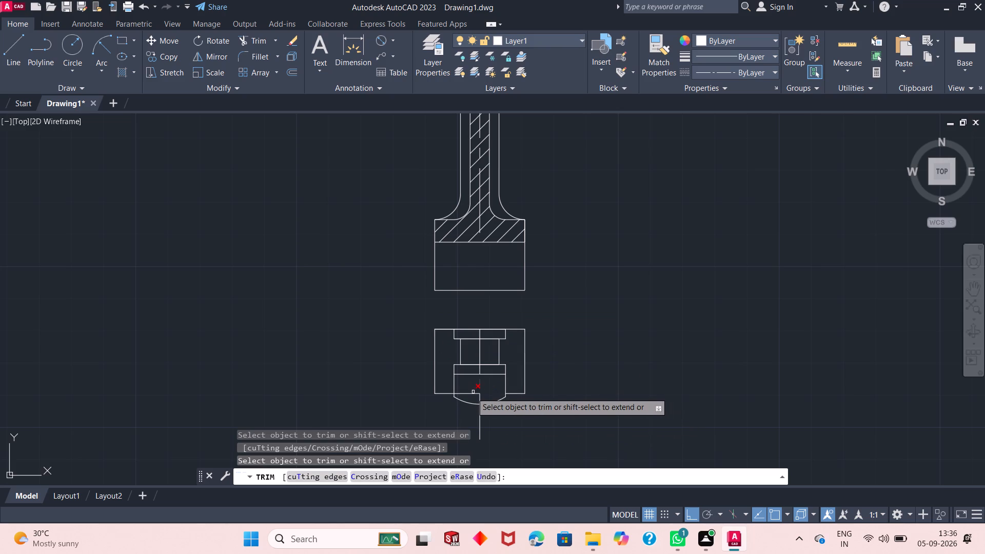
pyautogui.click(470, 393)
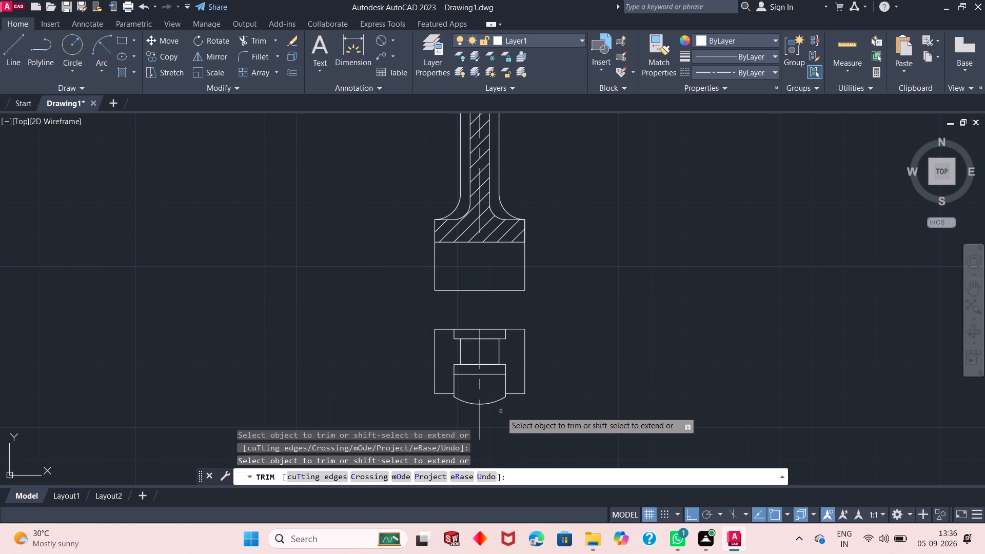
pyautogui.press('Escape')
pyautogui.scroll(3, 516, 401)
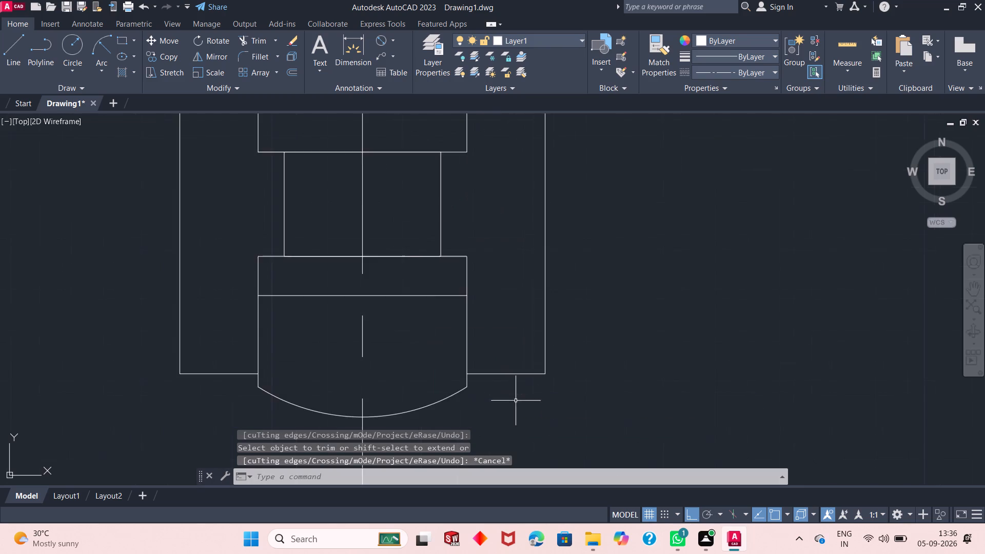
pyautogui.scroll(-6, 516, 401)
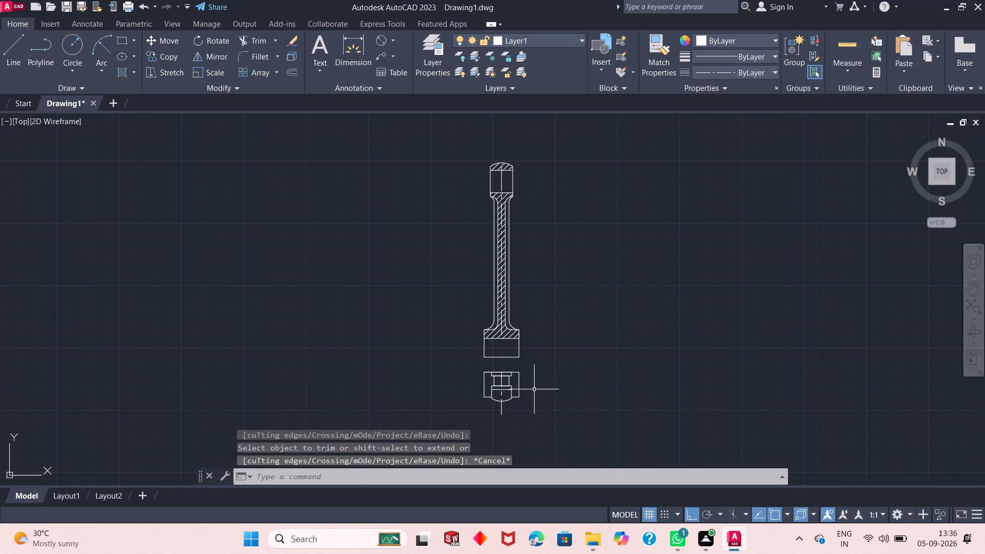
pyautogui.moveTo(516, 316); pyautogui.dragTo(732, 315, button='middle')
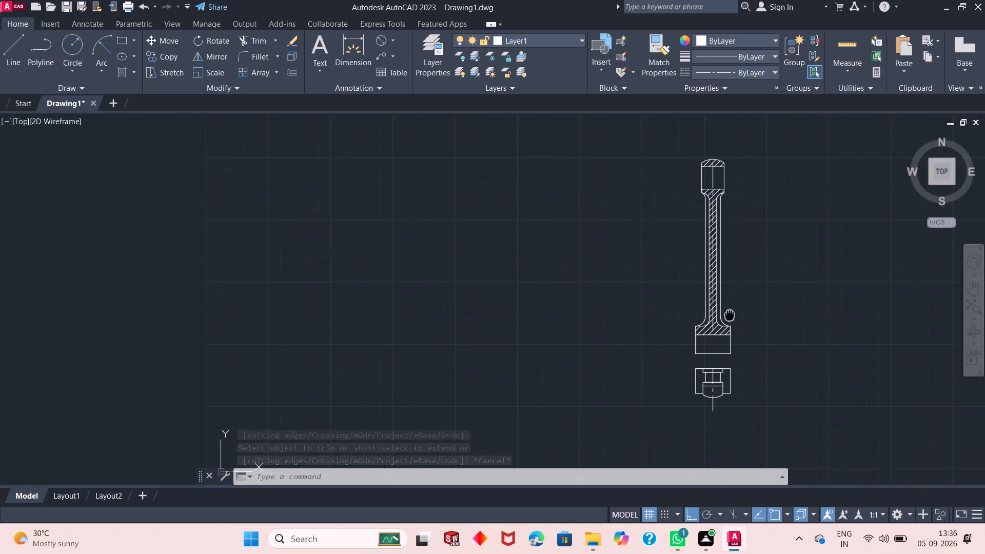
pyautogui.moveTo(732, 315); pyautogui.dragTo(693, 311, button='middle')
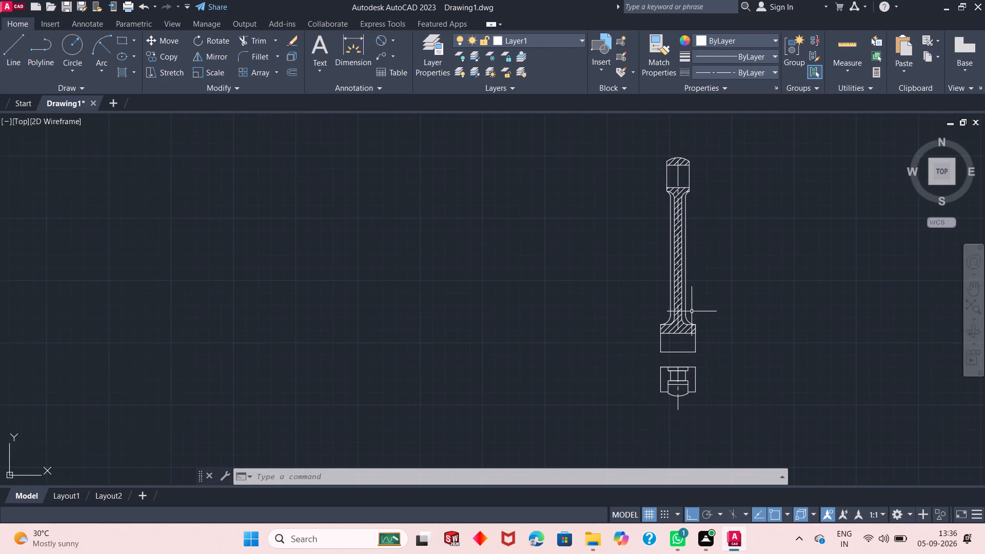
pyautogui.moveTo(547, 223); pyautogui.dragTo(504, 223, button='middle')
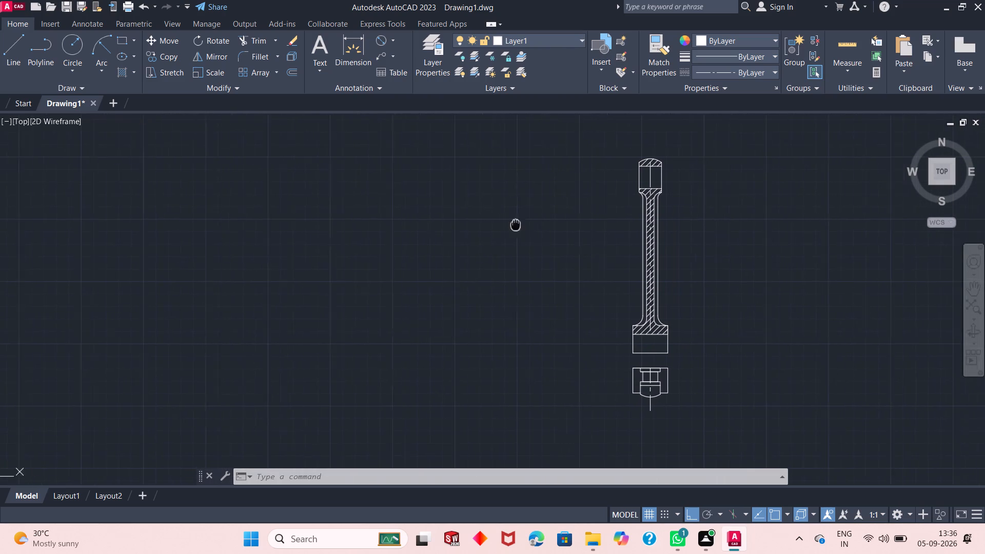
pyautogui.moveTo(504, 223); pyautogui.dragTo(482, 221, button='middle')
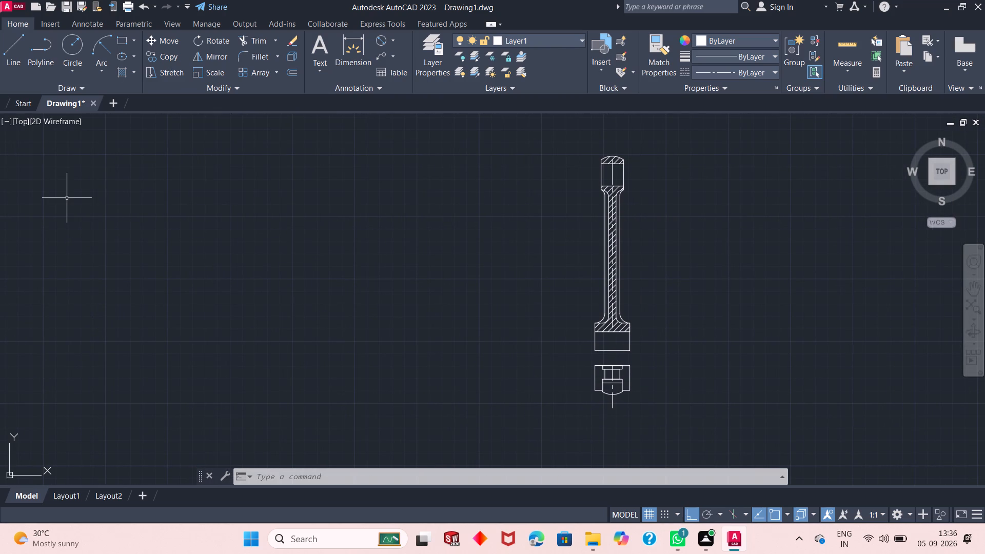
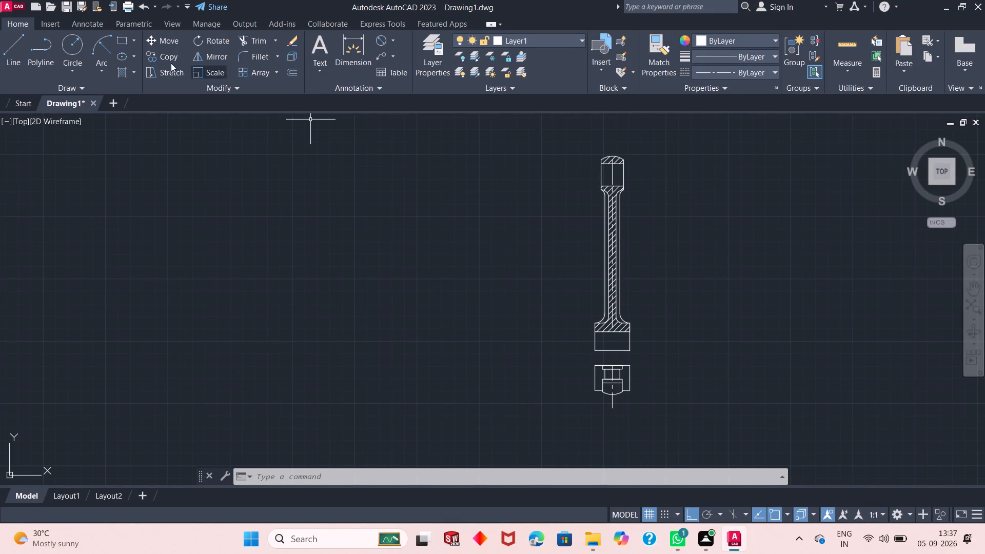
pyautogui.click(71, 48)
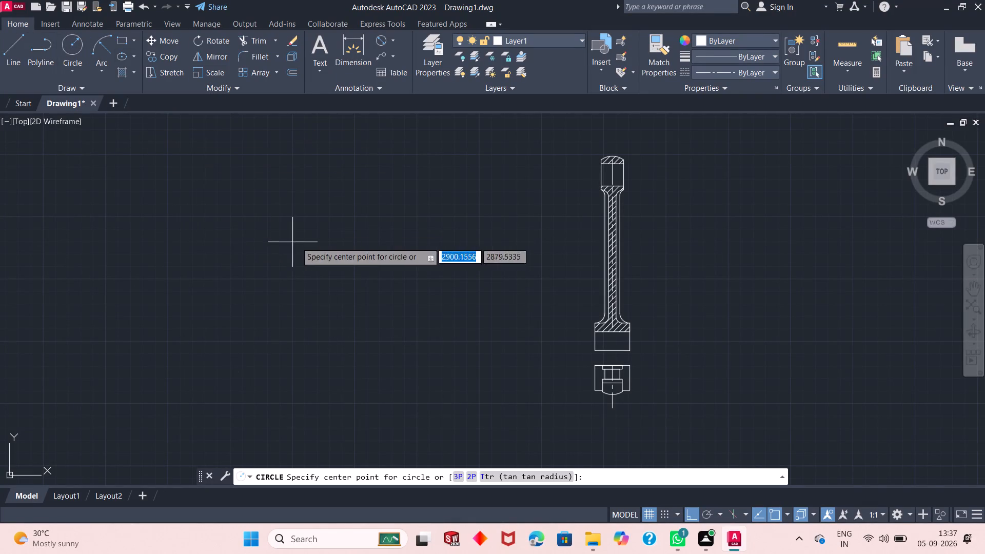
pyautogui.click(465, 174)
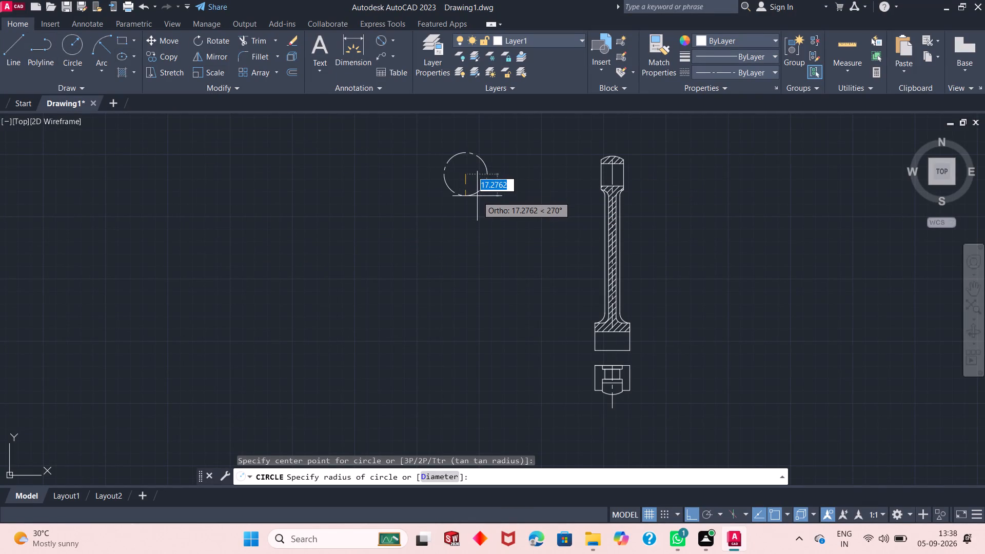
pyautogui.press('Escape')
# Make layer 0 current and draw a circle of radius 18 to the left of the hatched domed head.
pyautogui.click(540, 42)
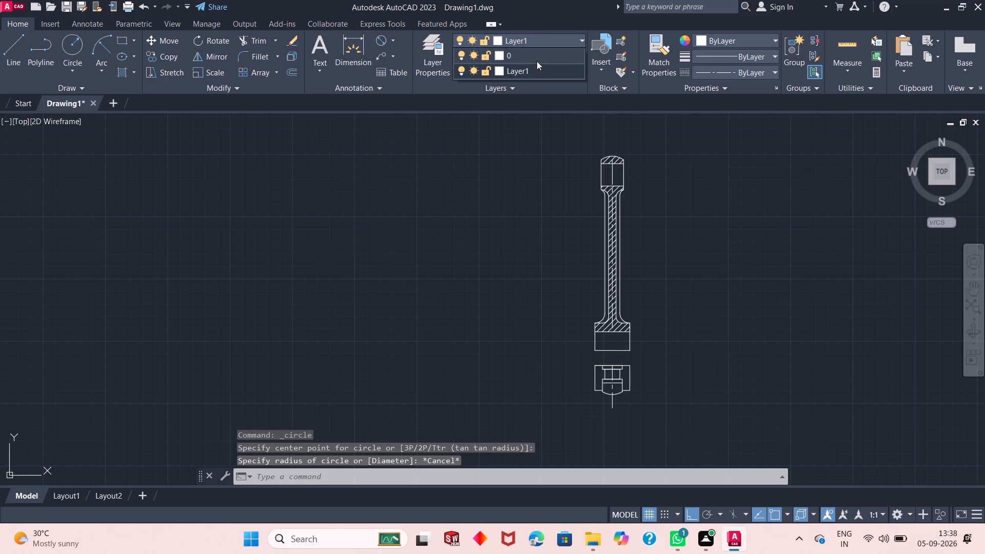
pyautogui.click(537, 58)
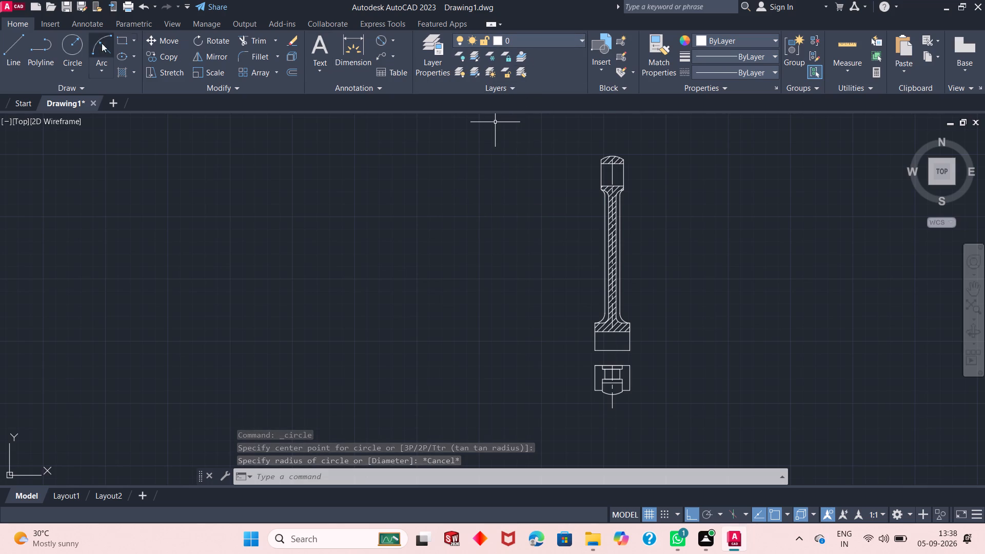
pyautogui.click(80, 47)
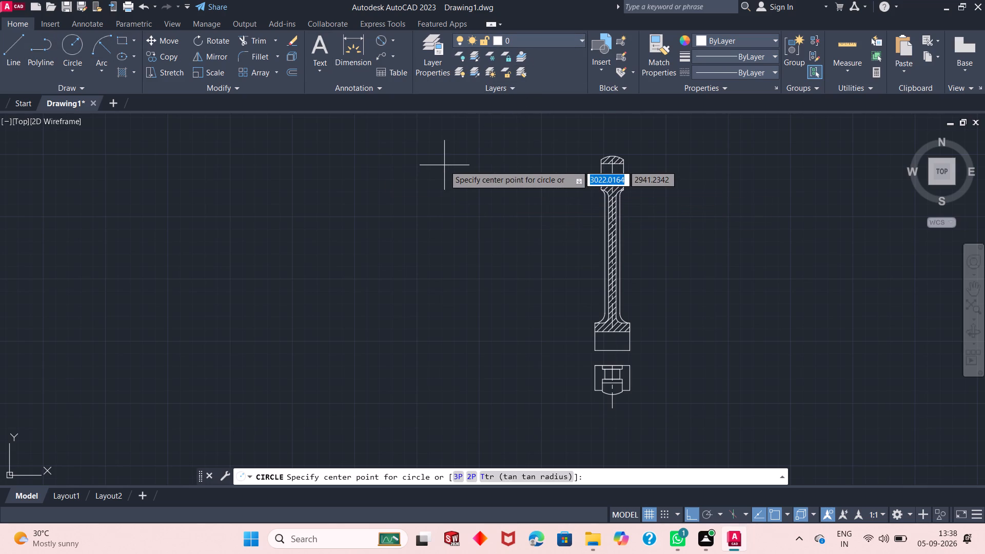
pyautogui.click(471, 170)
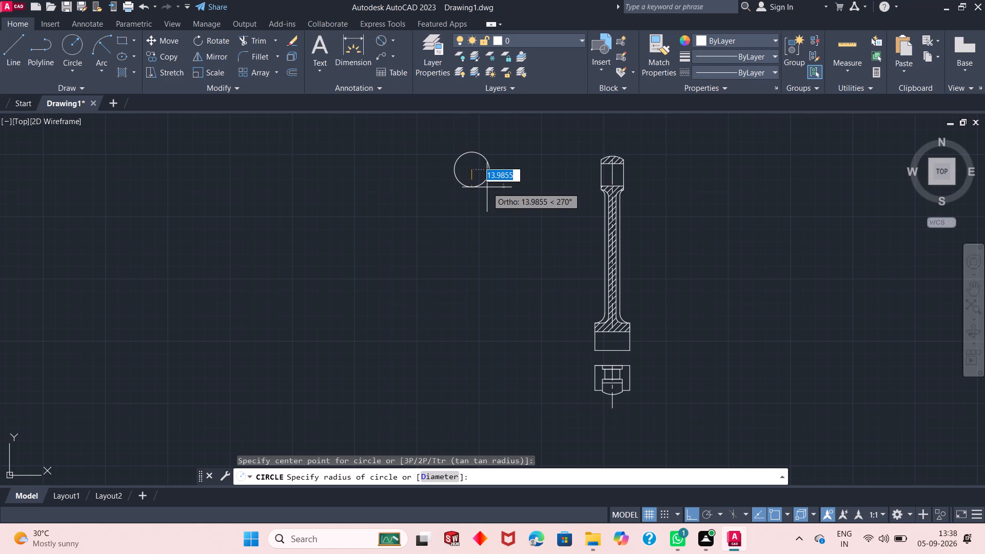
pyautogui.write('18')
pyautogui.press('Return')
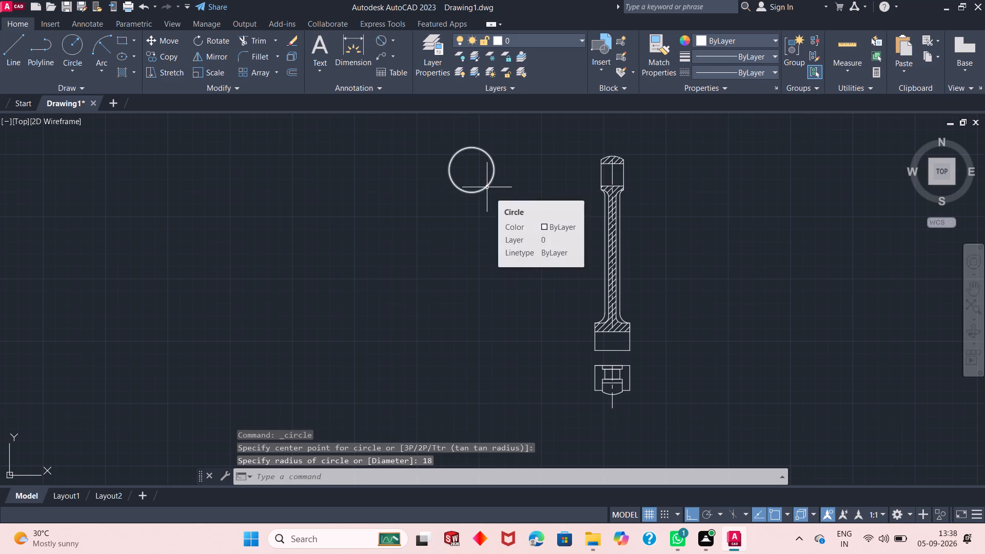
# Move the 18-radius circle straight down by about 6 units.
pyautogui.click(487, 188)
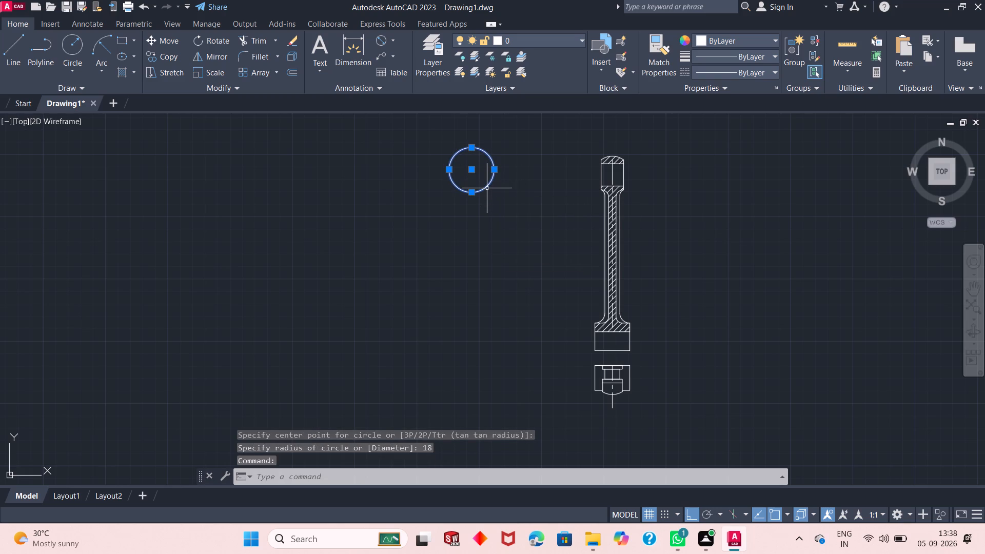
pyautogui.write('m')
pyautogui.press('space')
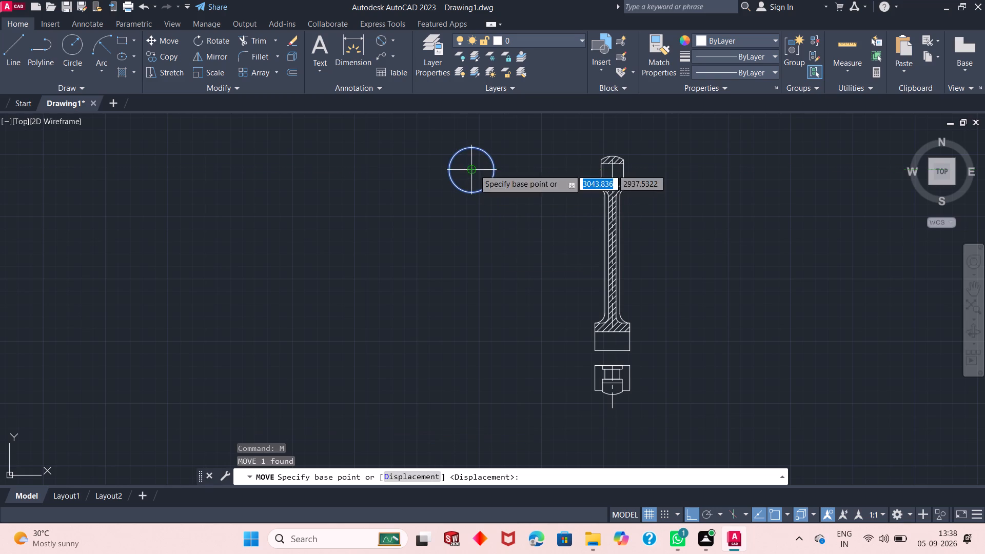
pyautogui.click(474, 169)
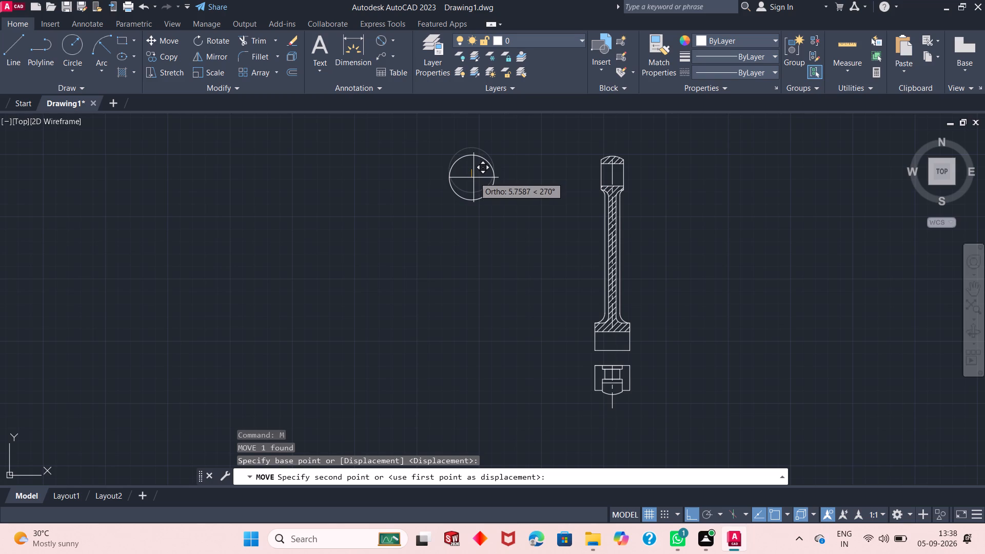
pyautogui.click(474, 177)
pyautogui.press('Escape')
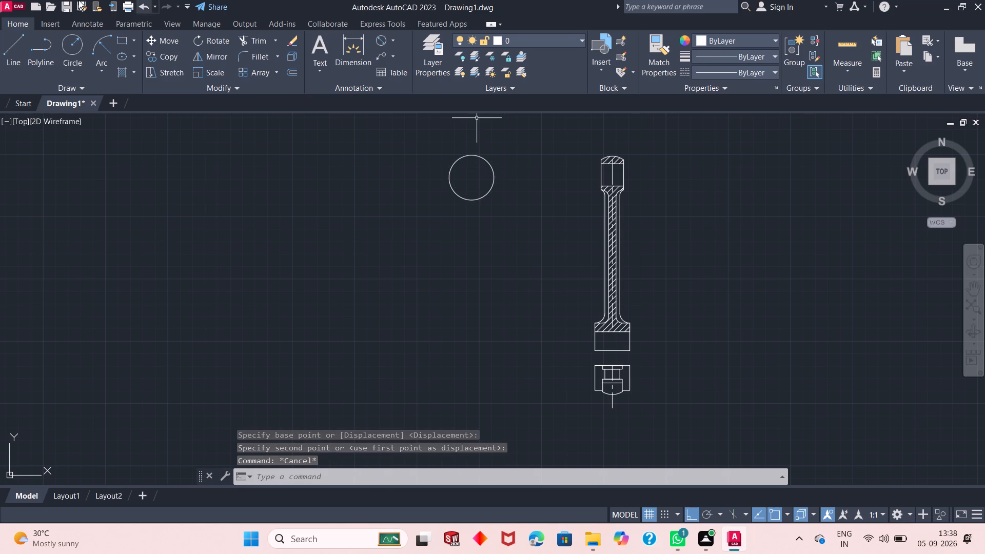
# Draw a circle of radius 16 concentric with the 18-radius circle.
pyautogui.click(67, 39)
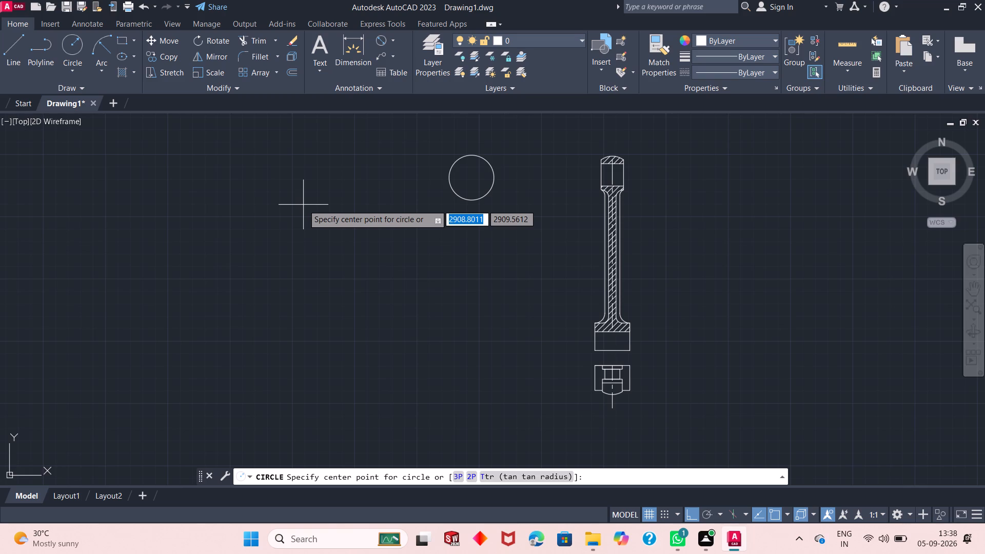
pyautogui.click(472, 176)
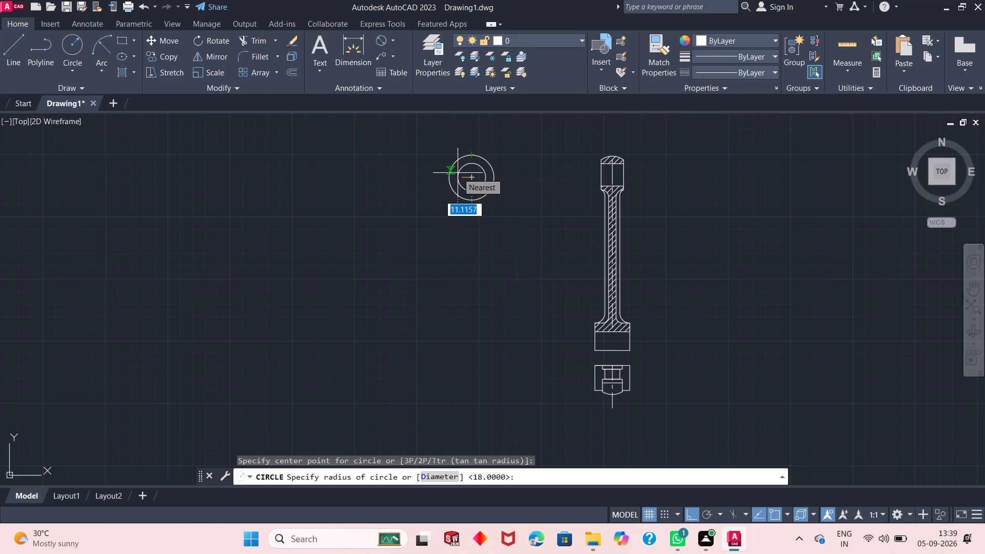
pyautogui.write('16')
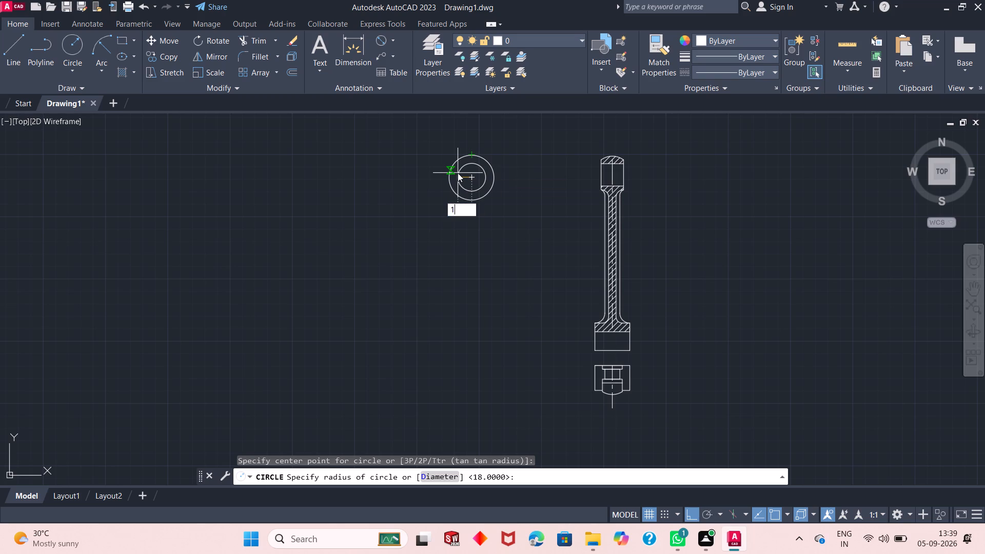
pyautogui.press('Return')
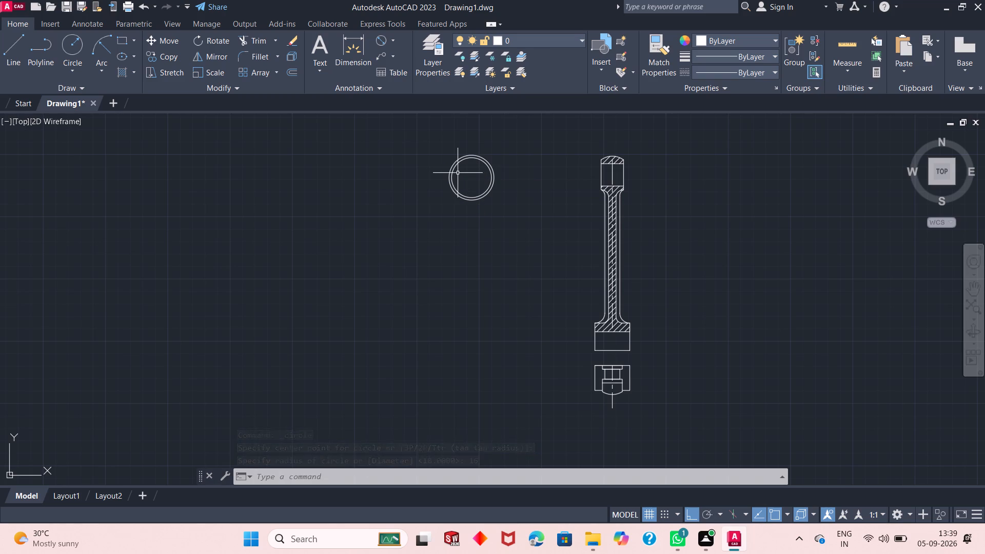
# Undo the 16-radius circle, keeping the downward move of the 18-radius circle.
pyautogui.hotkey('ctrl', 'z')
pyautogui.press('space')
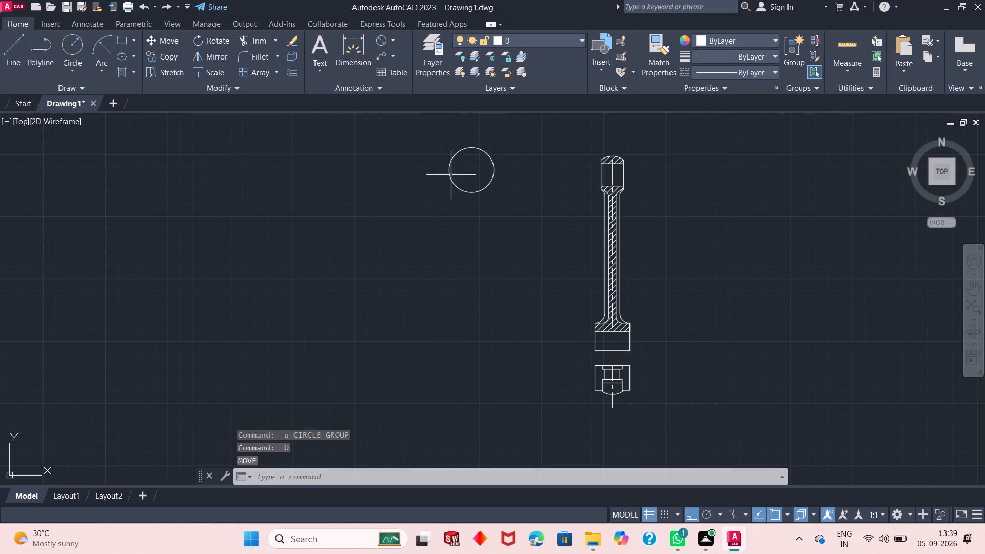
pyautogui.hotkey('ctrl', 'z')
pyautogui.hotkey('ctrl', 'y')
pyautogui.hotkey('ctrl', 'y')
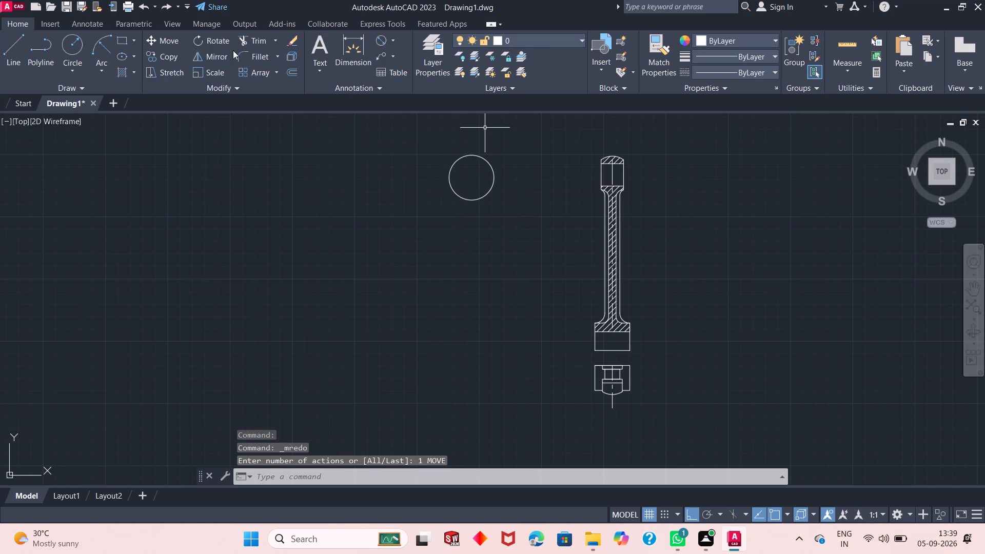
# Draw two circles of radius 15 and radius 10 concentric with the 18-radius circle.
pyautogui.click(72, 40)
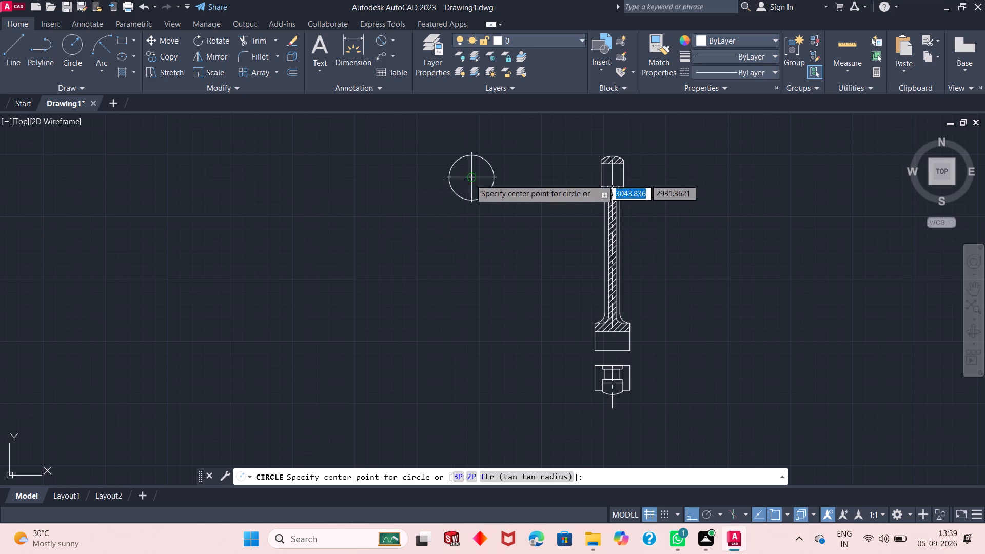
pyautogui.click(470, 177)
pyautogui.write('15')
pyautogui.press('Return')
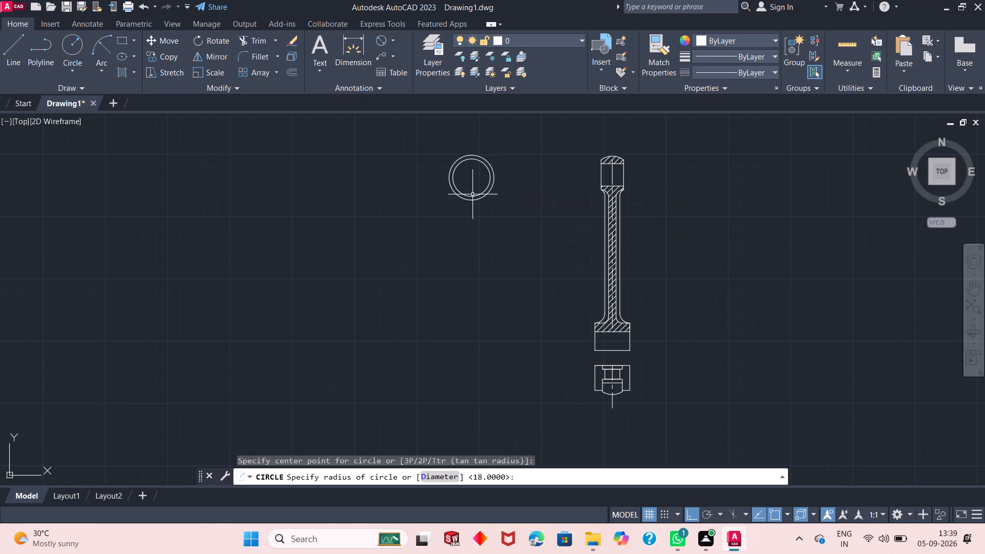
pyautogui.press('space')
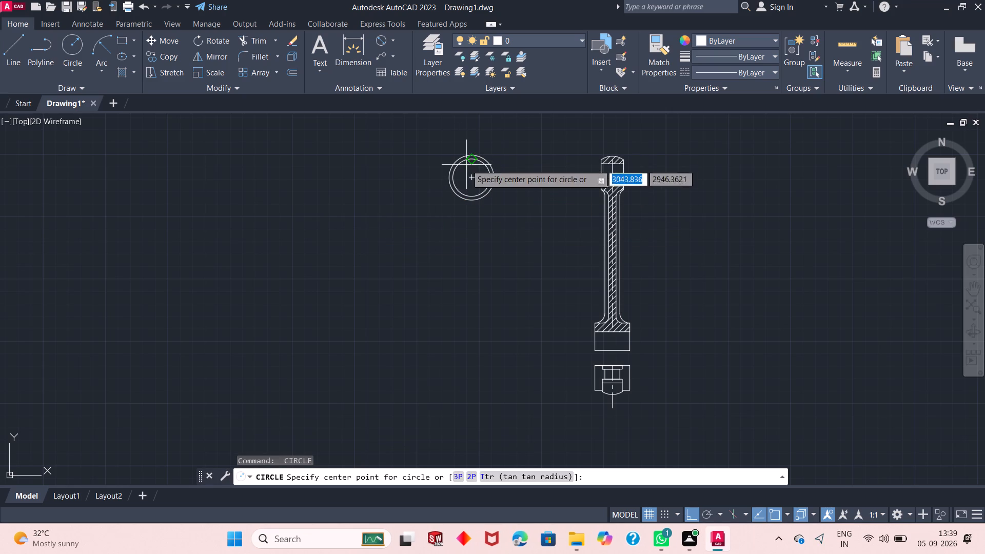
pyautogui.click(471, 179)
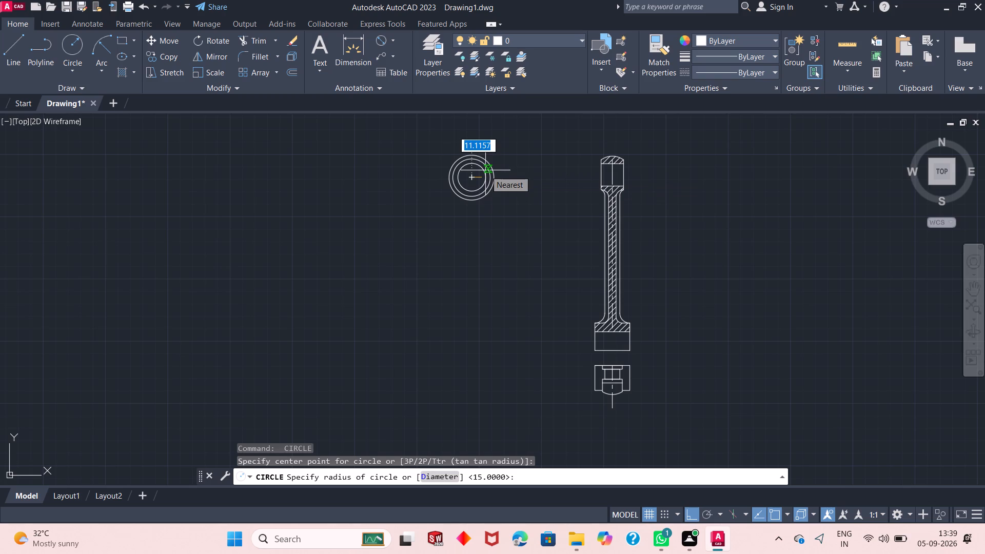
pyautogui.write('10')
pyautogui.press('Return')
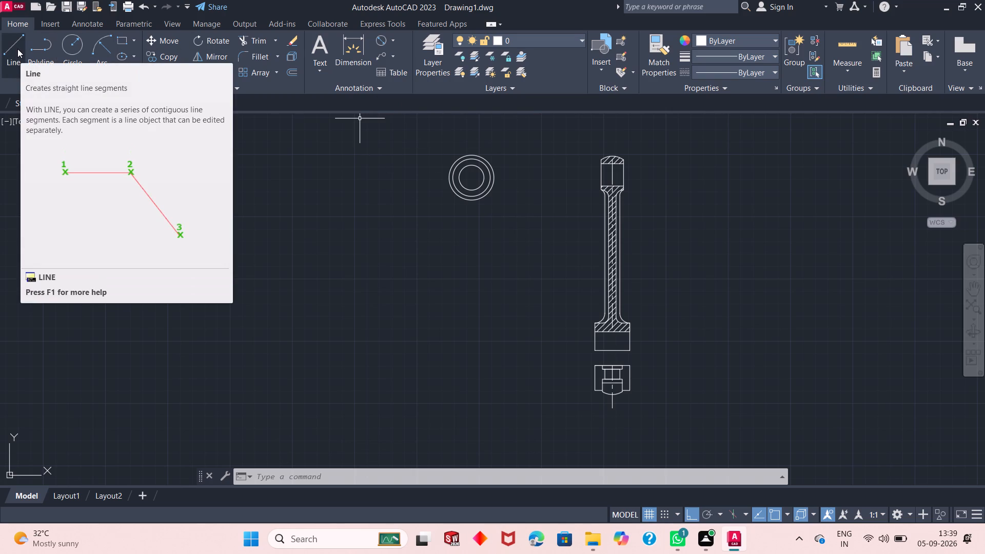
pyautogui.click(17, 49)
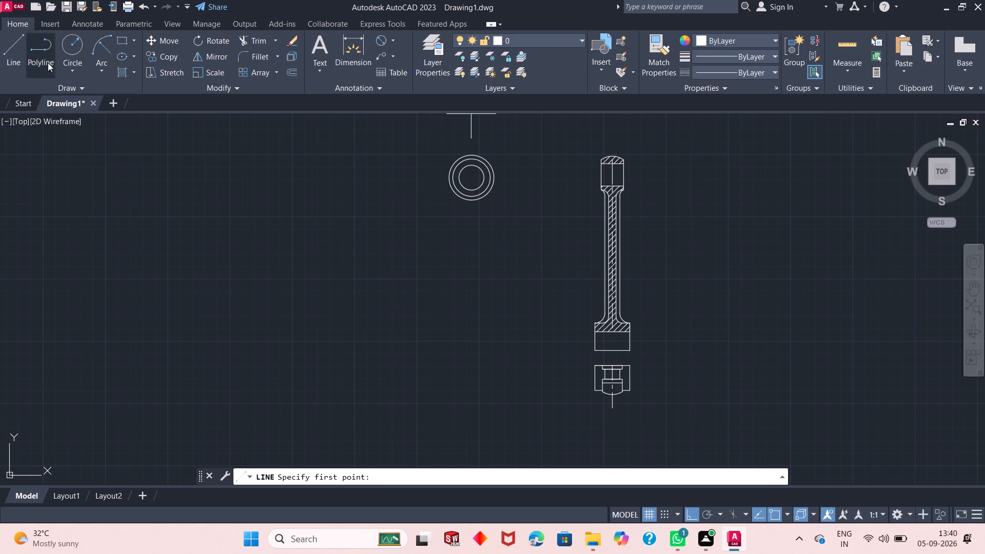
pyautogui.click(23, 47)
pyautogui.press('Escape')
# Make Layer1 the current layer.
pyautogui.click(525, 37)
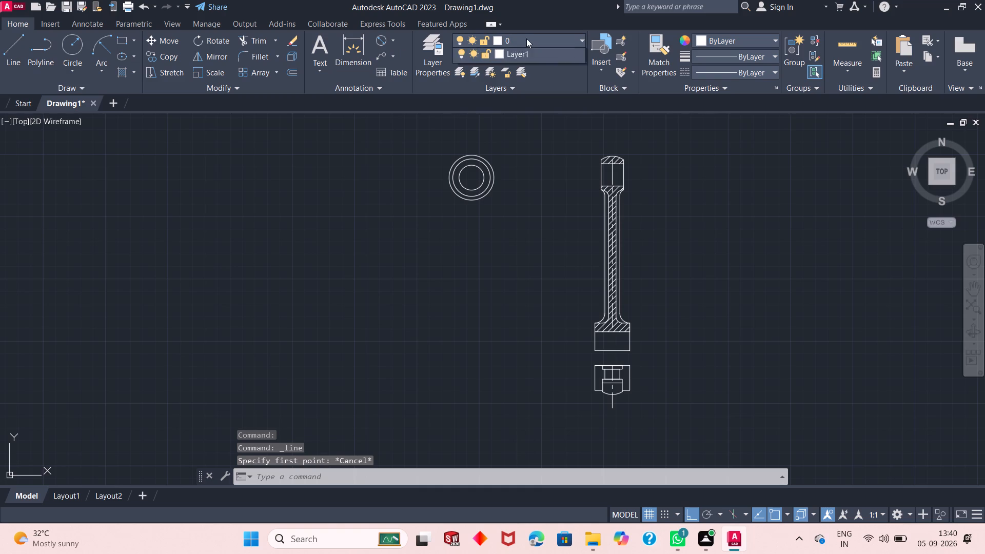
pyautogui.click(528, 75)
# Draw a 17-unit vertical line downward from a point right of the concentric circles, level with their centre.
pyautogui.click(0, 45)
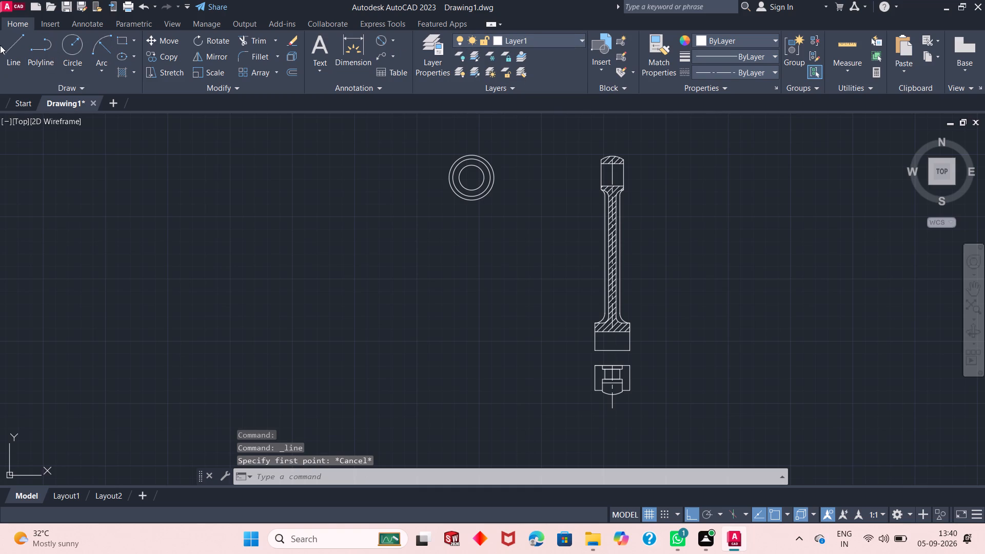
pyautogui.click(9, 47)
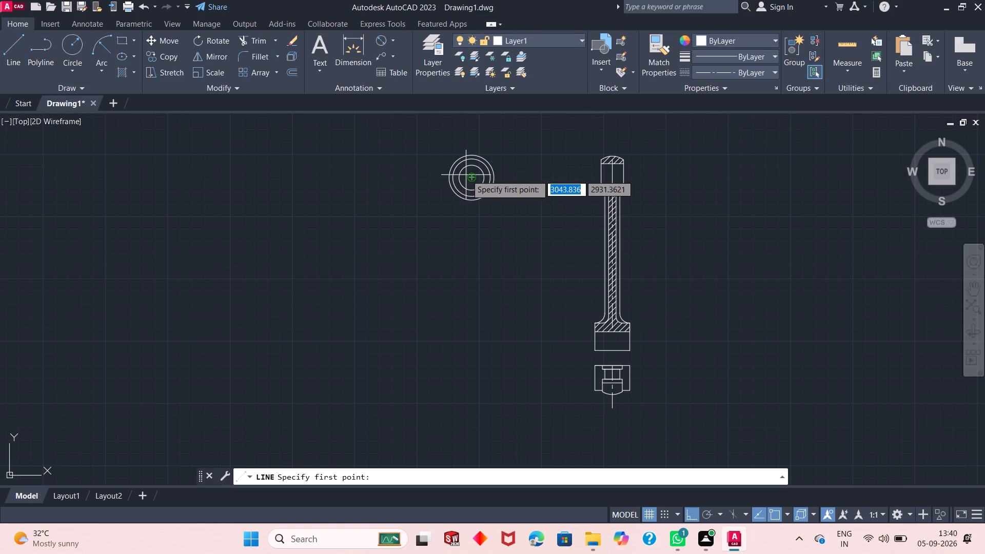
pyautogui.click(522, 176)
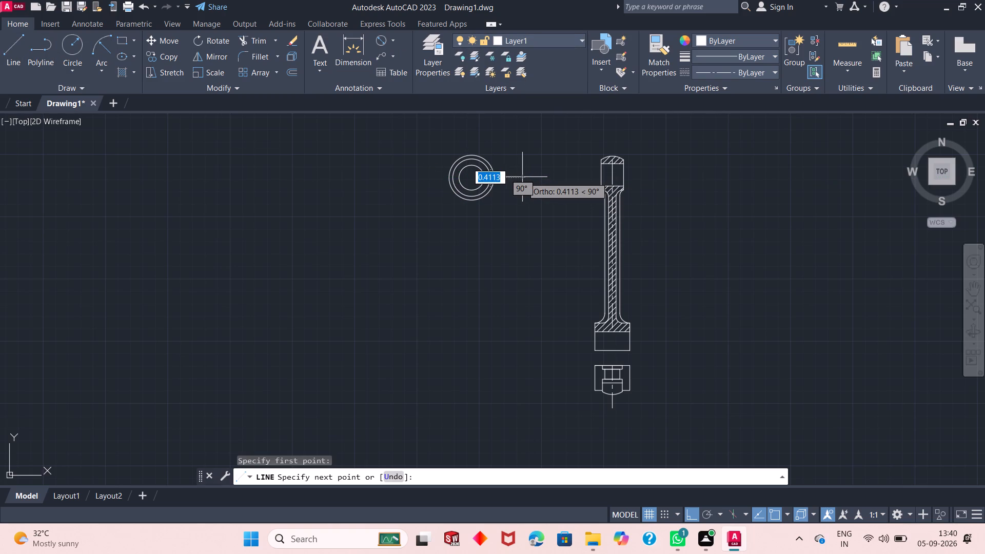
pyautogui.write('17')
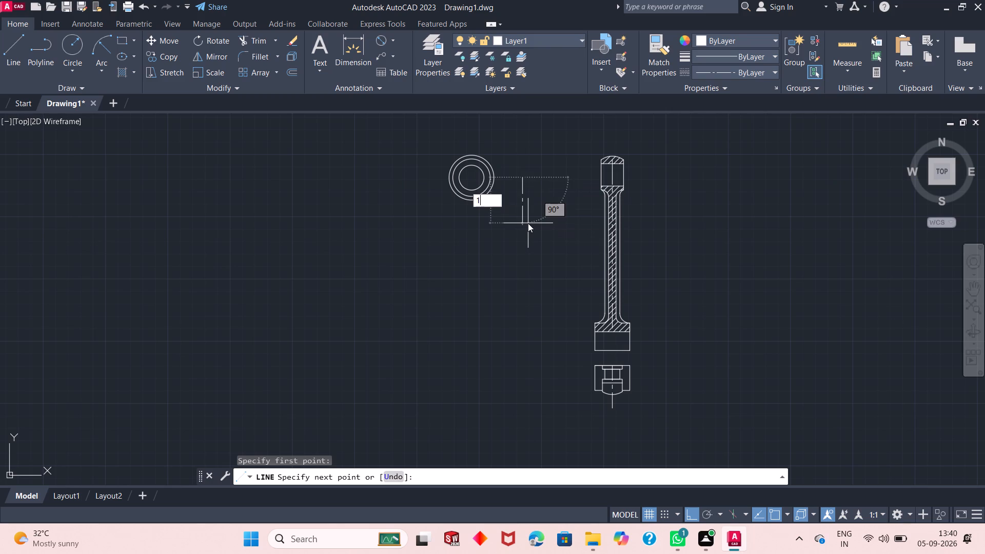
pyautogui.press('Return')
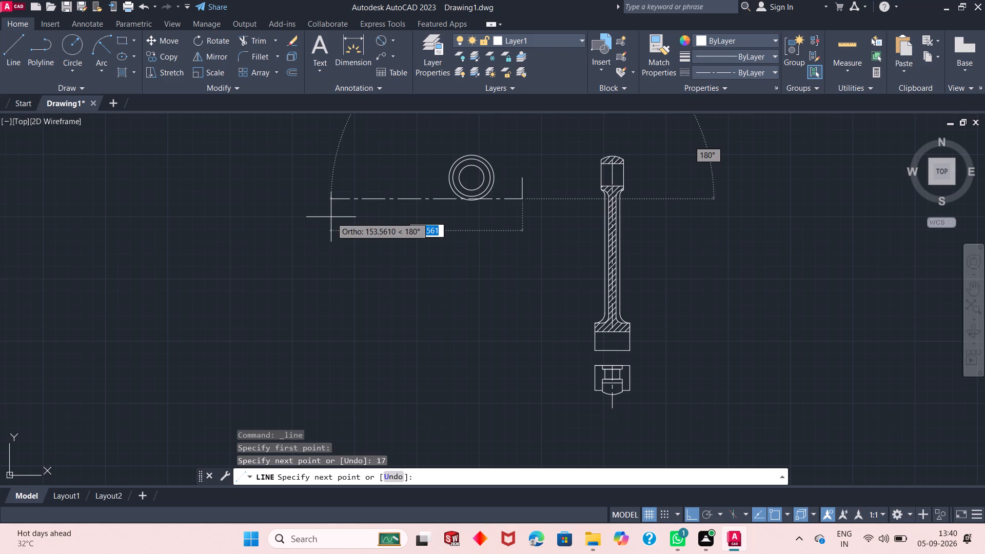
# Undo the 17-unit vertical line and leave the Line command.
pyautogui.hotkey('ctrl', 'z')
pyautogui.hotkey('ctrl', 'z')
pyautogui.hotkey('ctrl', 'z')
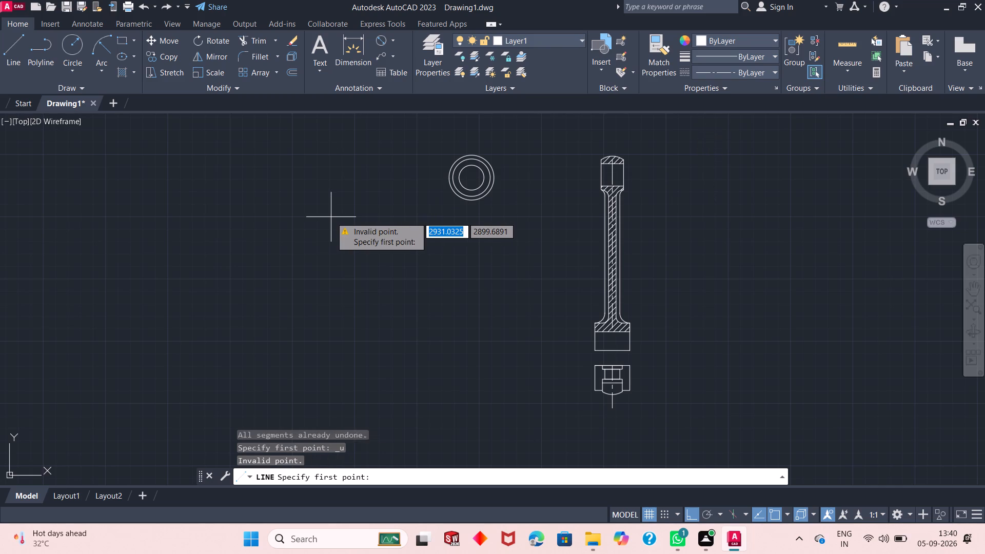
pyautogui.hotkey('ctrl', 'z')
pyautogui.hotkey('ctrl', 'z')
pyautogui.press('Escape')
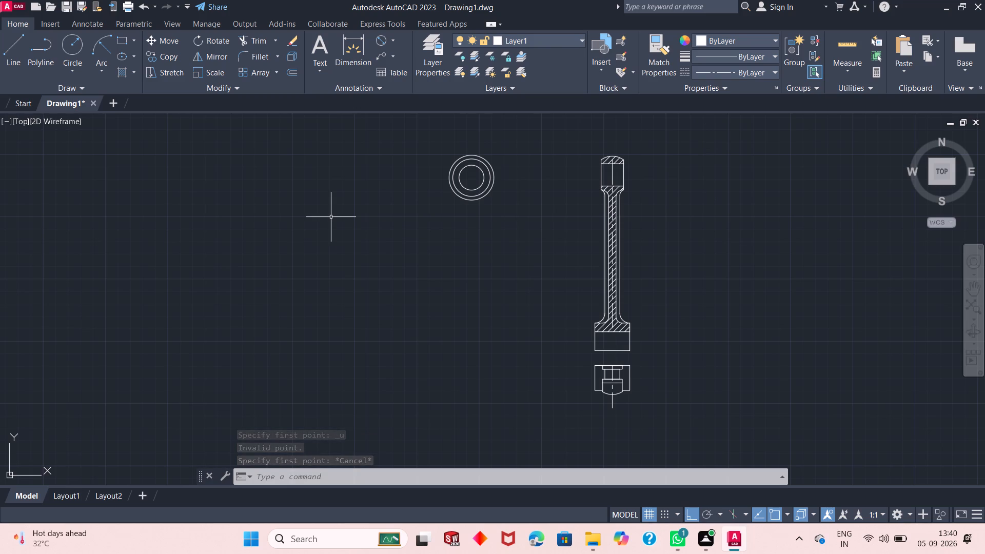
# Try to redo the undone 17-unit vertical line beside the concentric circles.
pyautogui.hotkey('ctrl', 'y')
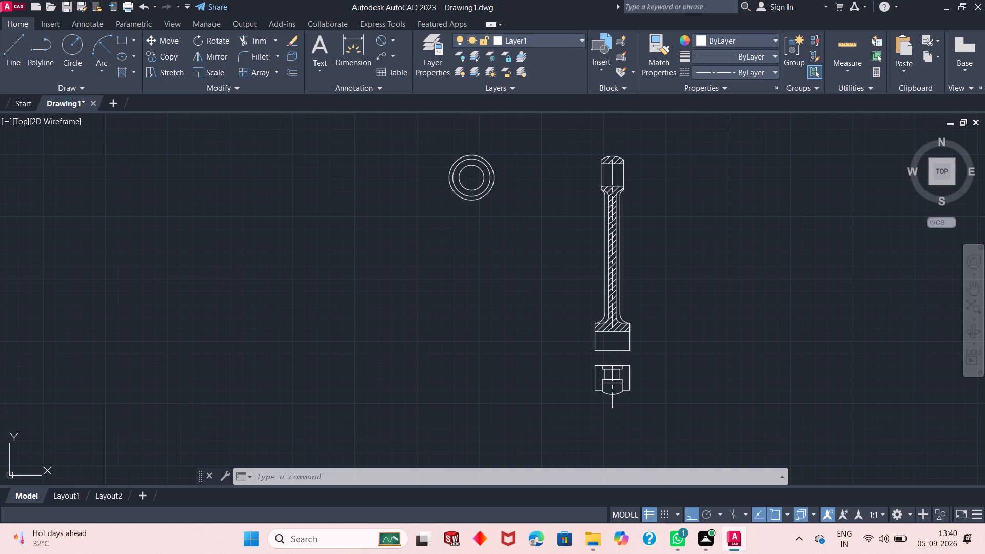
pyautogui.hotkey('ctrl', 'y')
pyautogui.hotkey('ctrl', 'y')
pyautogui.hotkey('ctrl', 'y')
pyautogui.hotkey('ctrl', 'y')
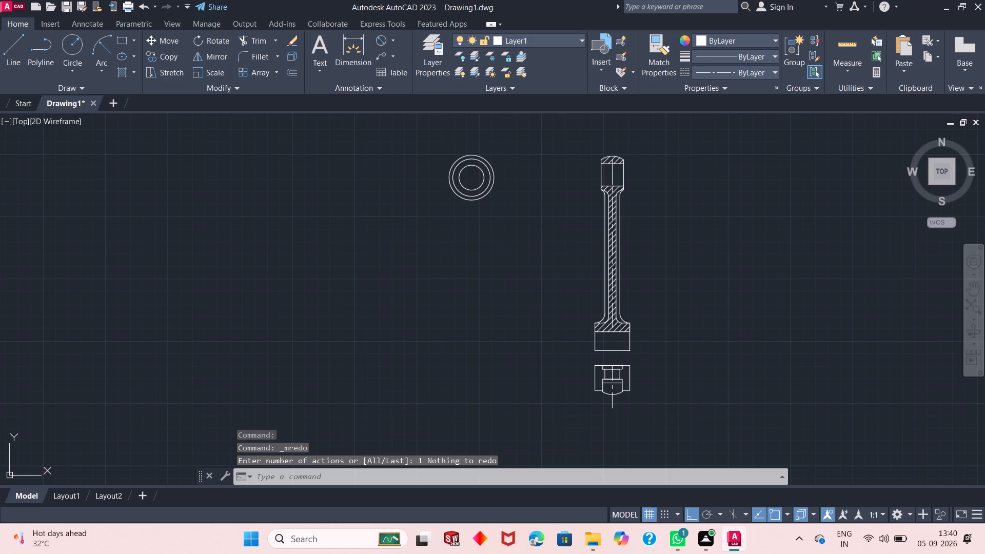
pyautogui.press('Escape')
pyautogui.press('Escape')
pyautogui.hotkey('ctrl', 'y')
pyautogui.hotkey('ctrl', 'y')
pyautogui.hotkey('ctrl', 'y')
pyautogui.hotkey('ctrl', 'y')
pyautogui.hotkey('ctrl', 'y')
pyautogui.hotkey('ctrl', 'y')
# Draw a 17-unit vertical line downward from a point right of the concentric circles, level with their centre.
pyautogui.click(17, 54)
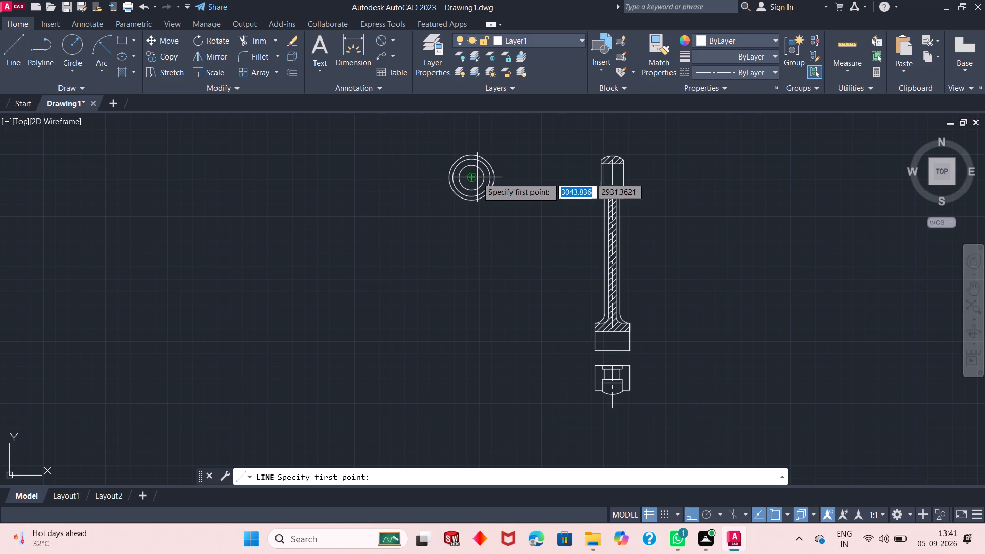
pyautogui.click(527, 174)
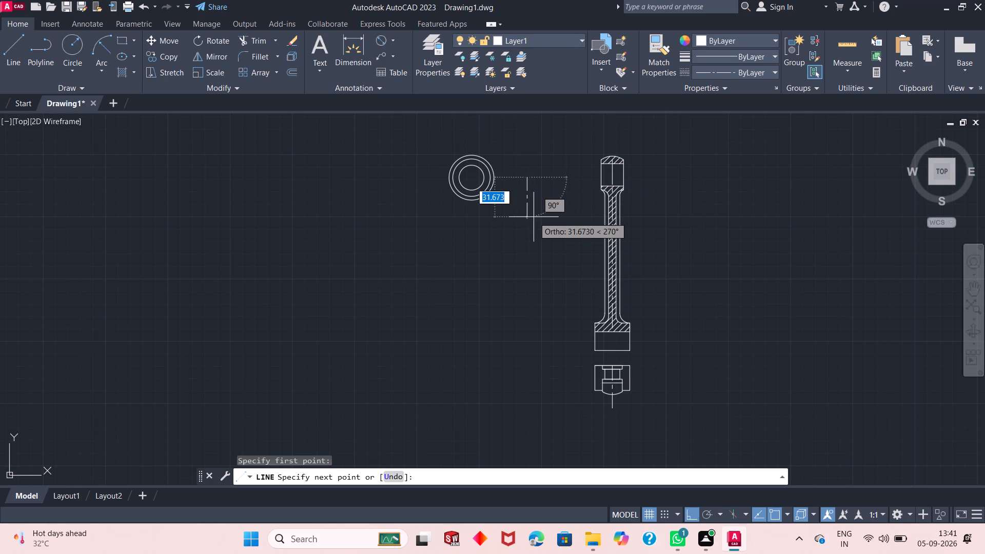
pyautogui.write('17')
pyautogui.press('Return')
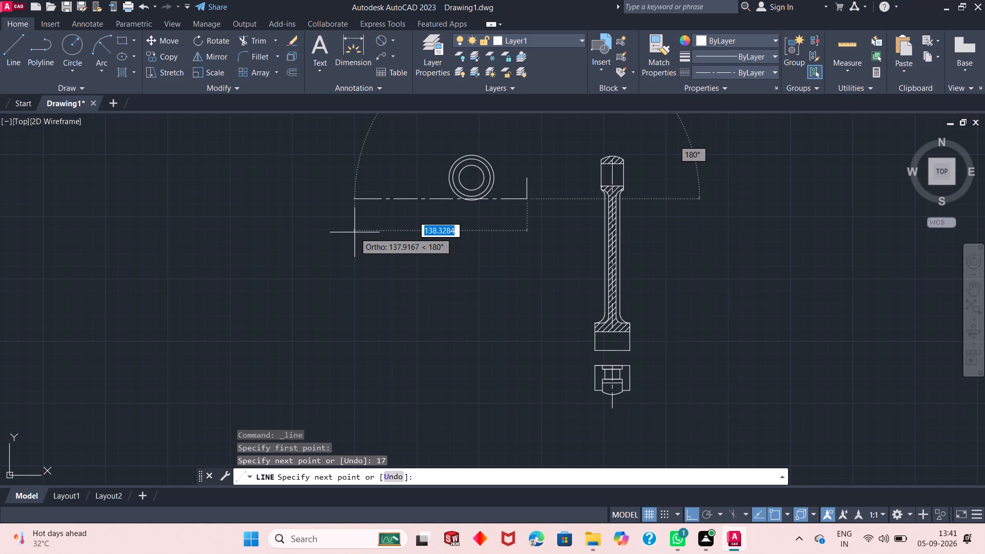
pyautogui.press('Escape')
# Undo the 17-unit line and the earlier actions back through the change to Layer1 and the innermost circle.
pyautogui.hotkey('ctrl', 'z')
pyautogui.hotkey('ctrl', 'z')
pyautogui.hotkey('ctrl', 'z')
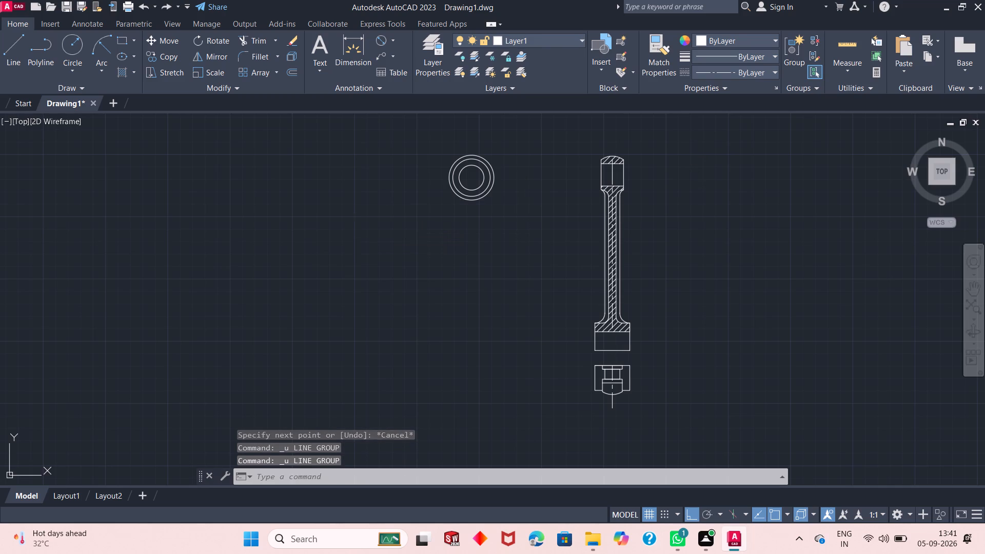
pyautogui.hotkey('ctrl', 'z')
pyautogui.hotkey('ctrl', 'z')
pyautogui.hotkey('ctrl', 'z')
pyautogui.hotkey('ctrl', 'z')
# Erase the two remaining concentric circles beside the section view.
pyautogui.moveTo(497, 151); pyautogui.dragTo(495, 152)
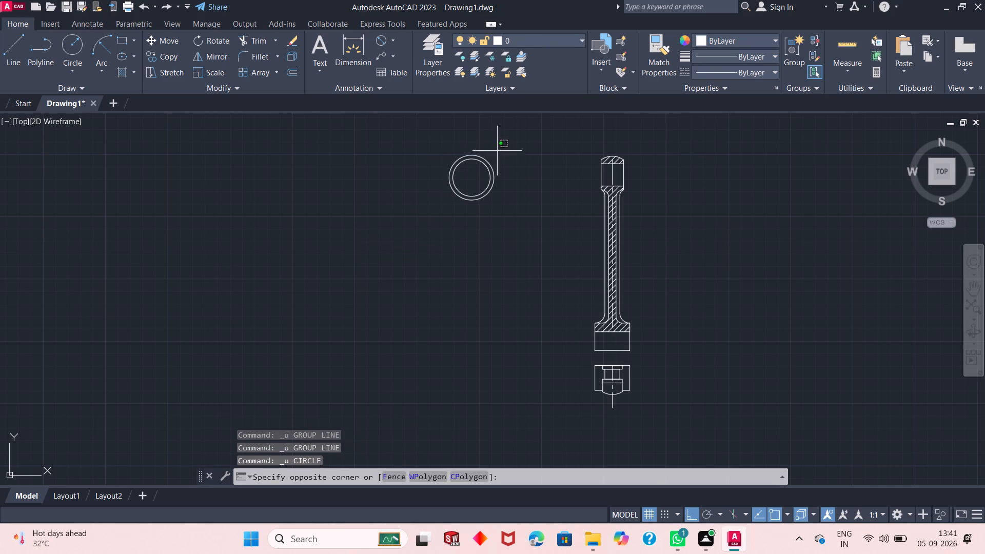
pyautogui.moveTo(495, 152); pyautogui.dragTo(446, 221)
pyautogui.press('Delete')
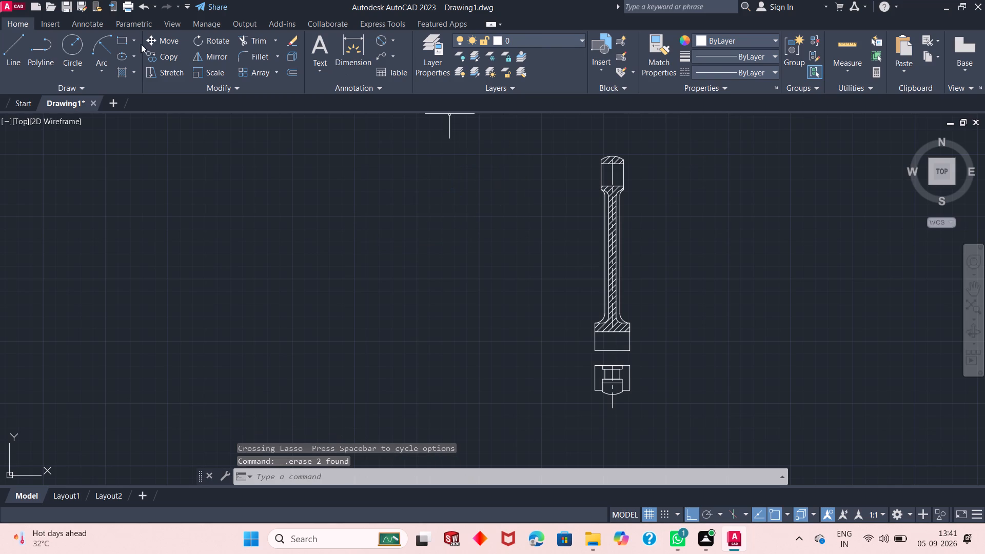
# Draw three concentric circles with radii 15, 13 and 9 to the left of the section view's top end.
pyautogui.click(82, 53)
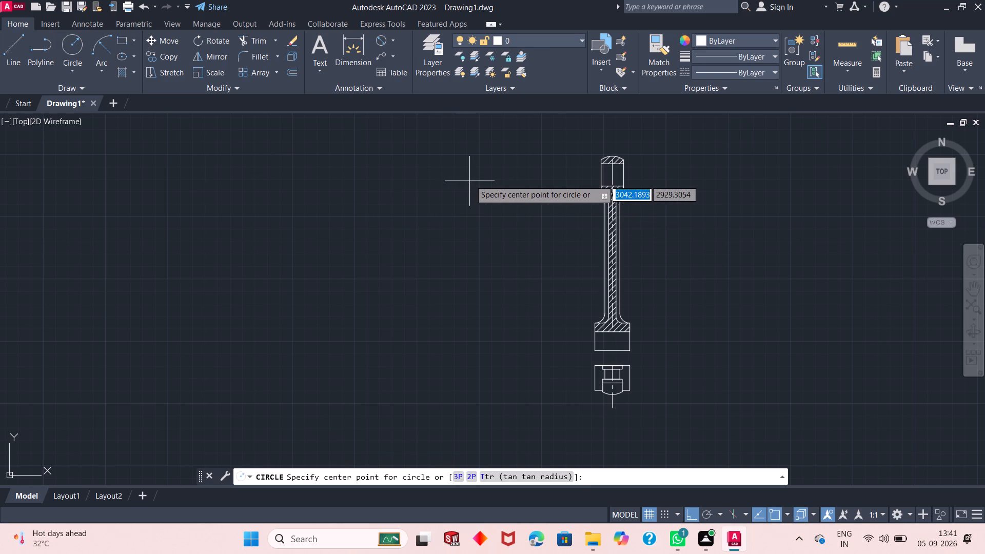
pyautogui.click(476, 168)
pyautogui.press('1')
pyautogui.press('5')
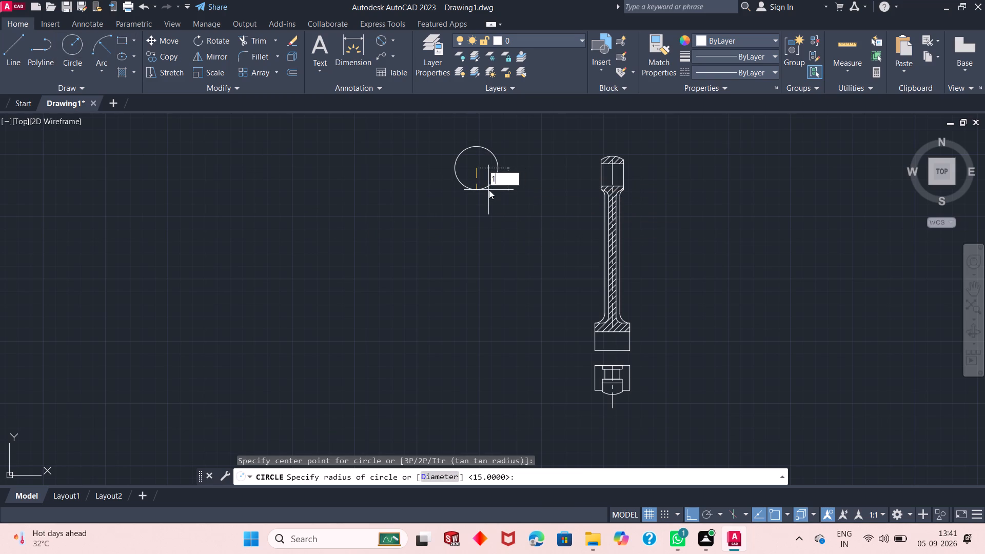
pyautogui.press('Return')
pyautogui.press('space')
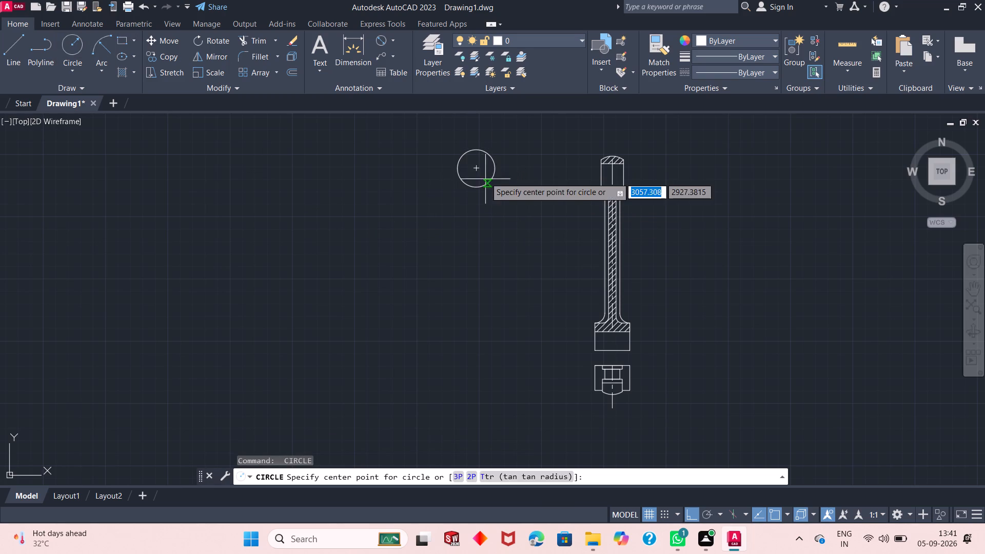
pyautogui.click(481, 166)
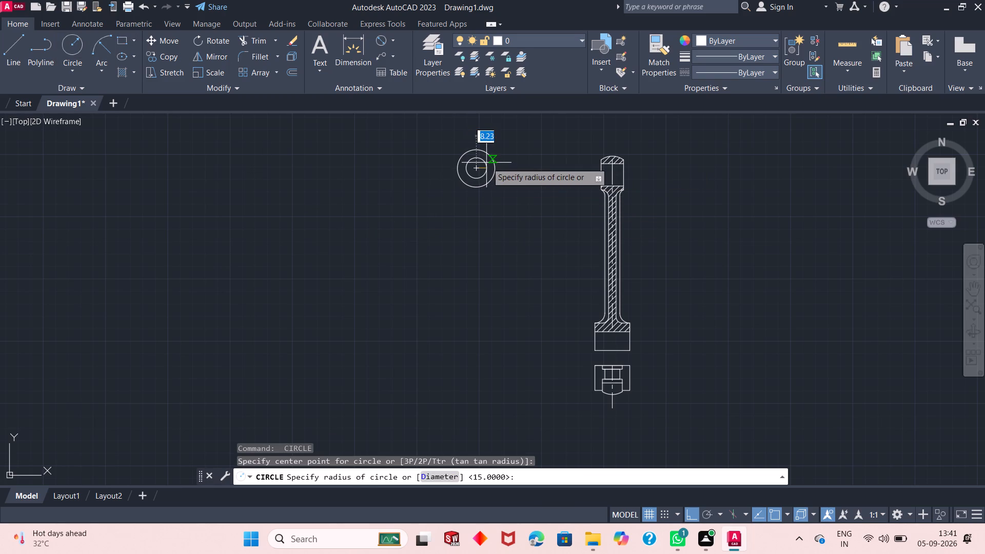
pyautogui.write('13')
pyautogui.press('Return')
pyautogui.press('space')
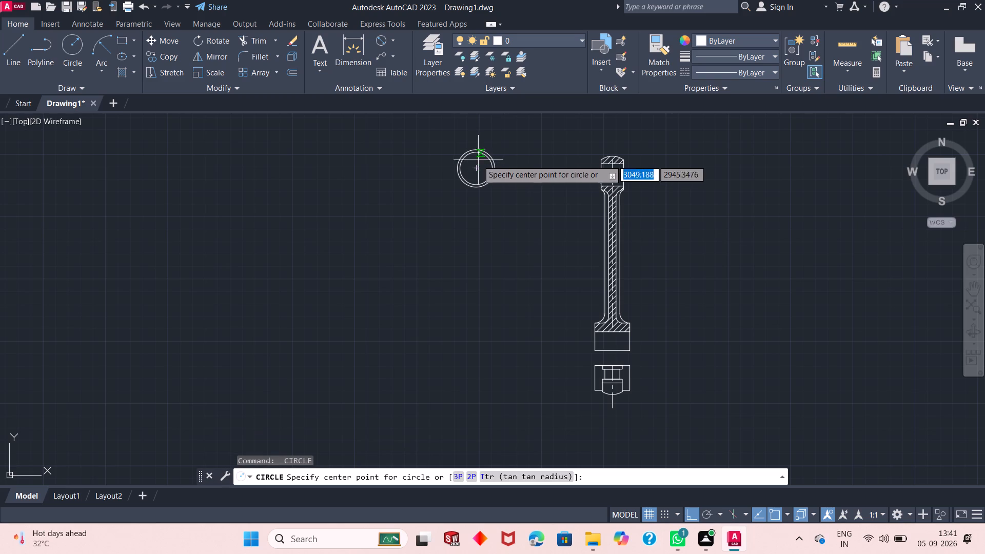
pyautogui.click(479, 167)
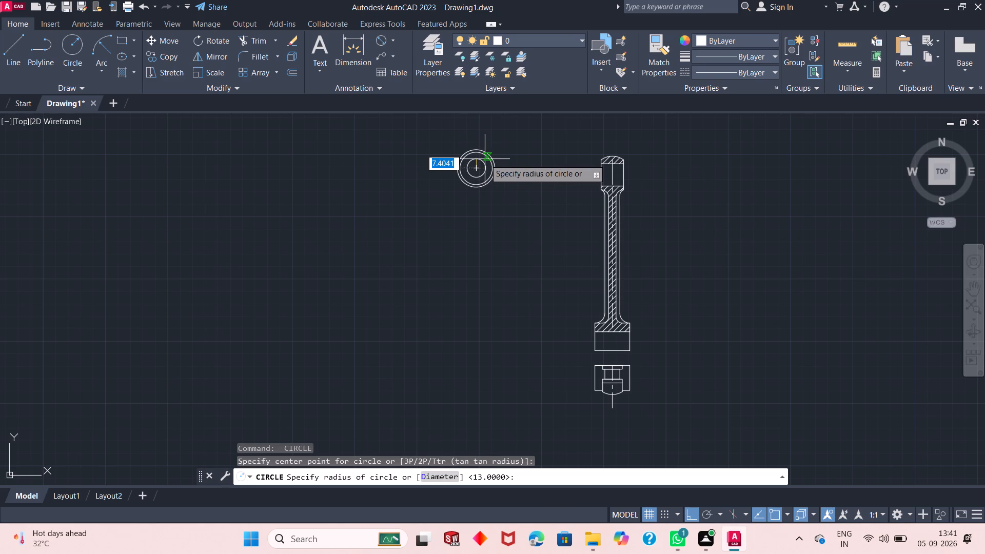
pyautogui.press('9')
pyautogui.press('Return')
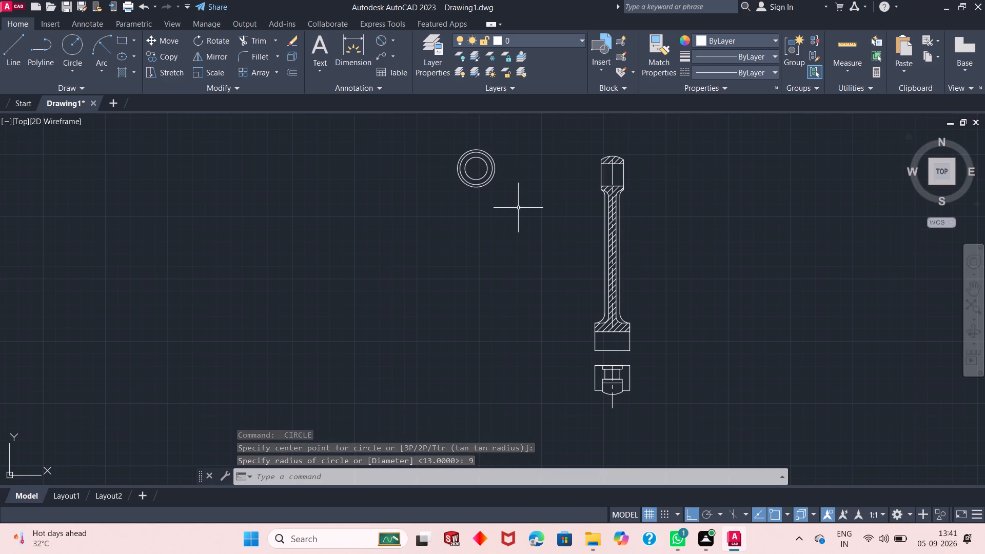
# Set the middle concentric circle's radius to 12.
pyautogui.click(489, 179)
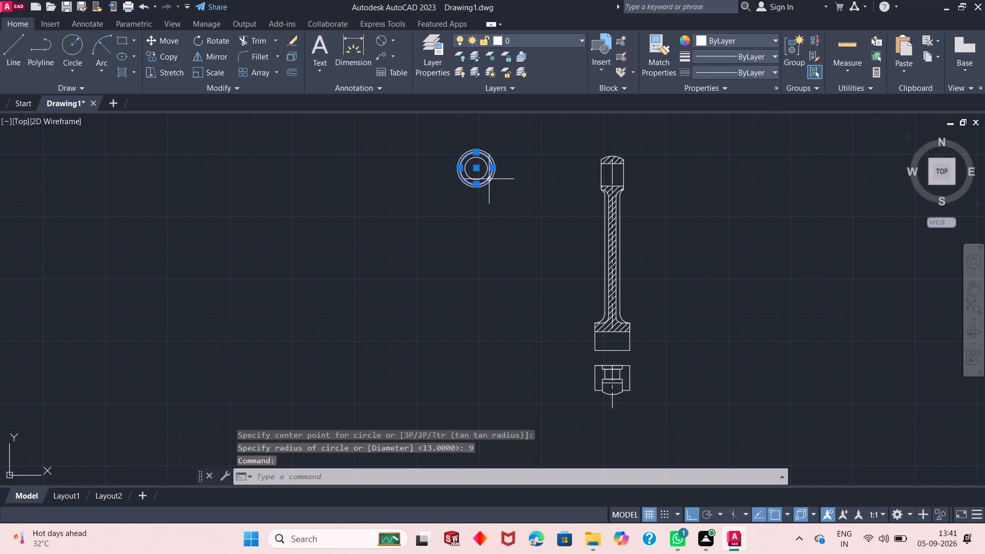
pyautogui.click(475, 186)
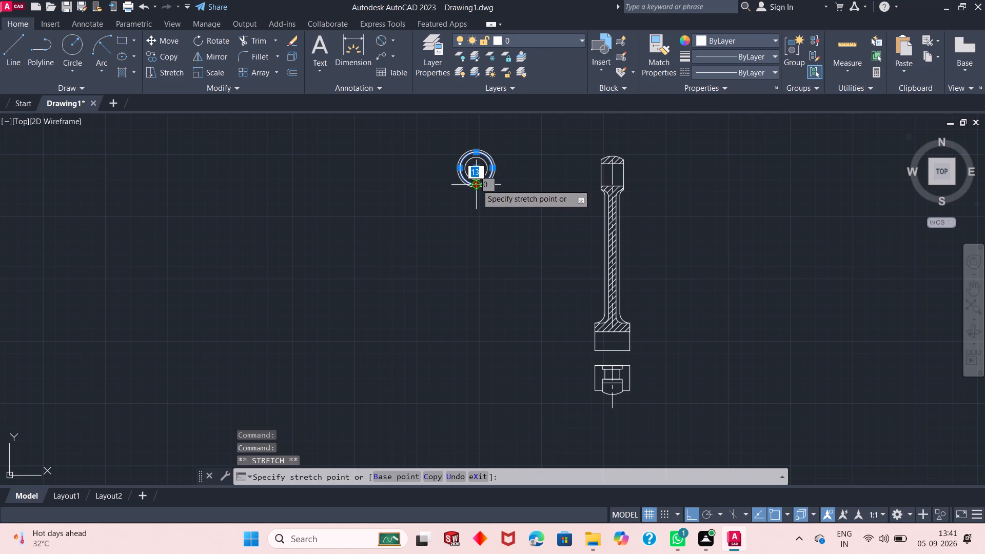
pyautogui.write('12')
pyautogui.press('Return')
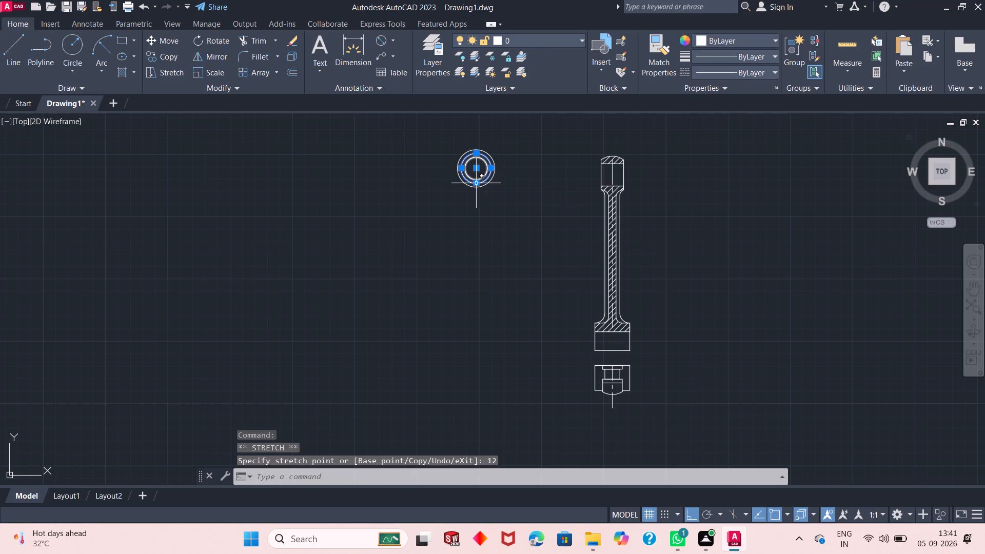
pyautogui.press('Escape')
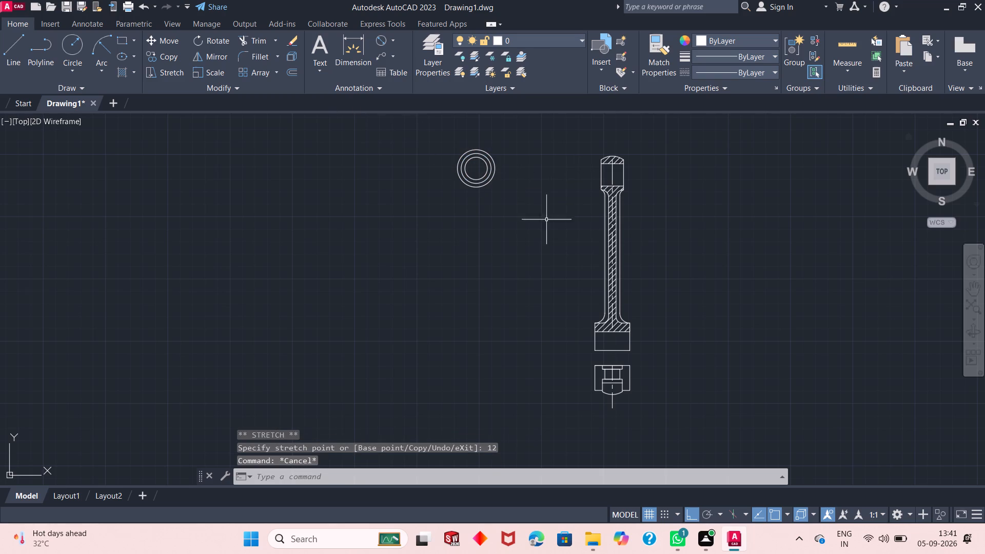
# Set the innermost concentric circle's radius to 8.
pyautogui.click(486, 166)
pyautogui.click(477, 181)
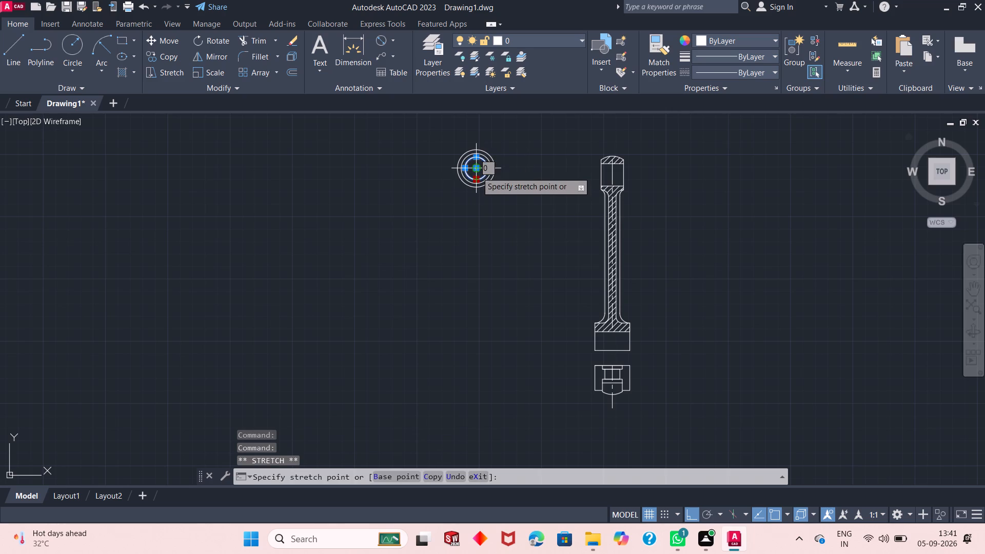
pyautogui.press('8')
pyautogui.press('Return')
pyautogui.press('Escape')
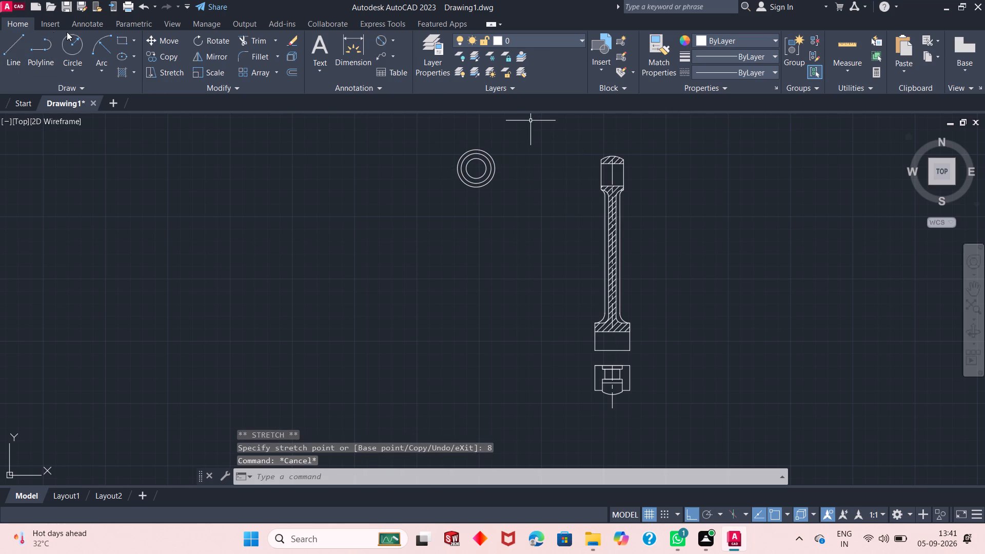
# On Layer1, draw a 17-unit line down from right of the circles' centre, continuing about 119 units horizontally left beneath them.
pyautogui.click(515, 40)
pyautogui.click(516, 69)
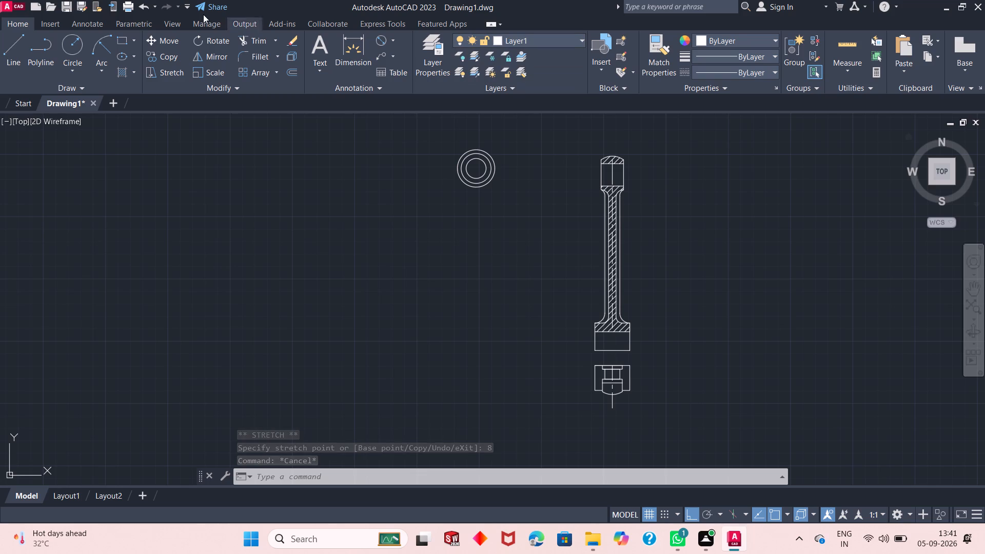
pyautogui.click(6, 52)
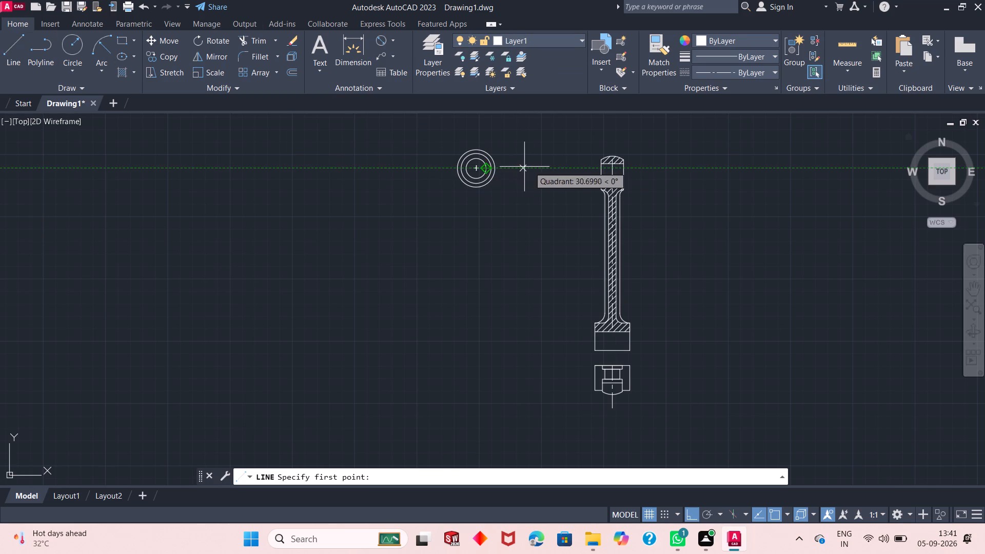
pyautogui.click(531, 167)
pyautogui.write('17')
pyautogui.press('Return')
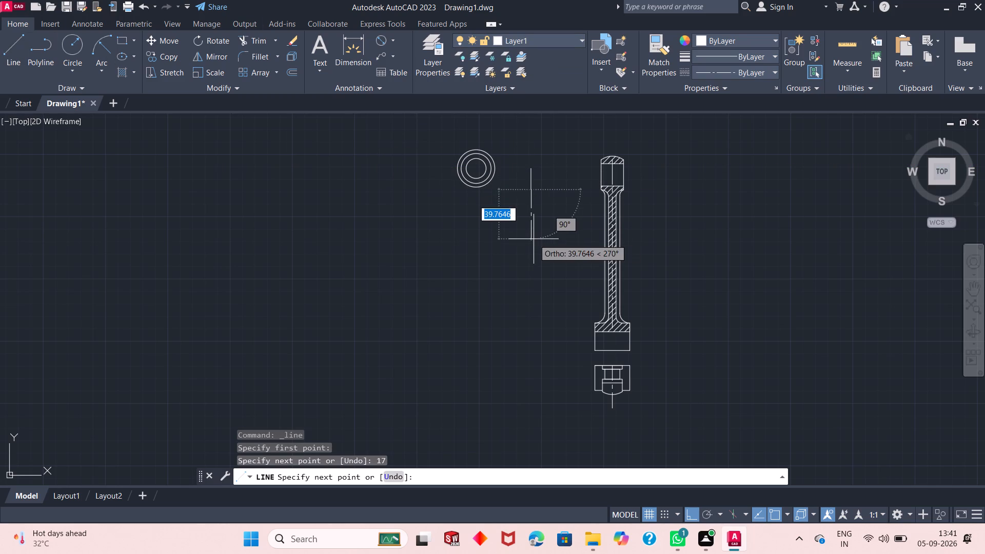
pyautogui.click(382, 233)
pyautogui.press('Escape')
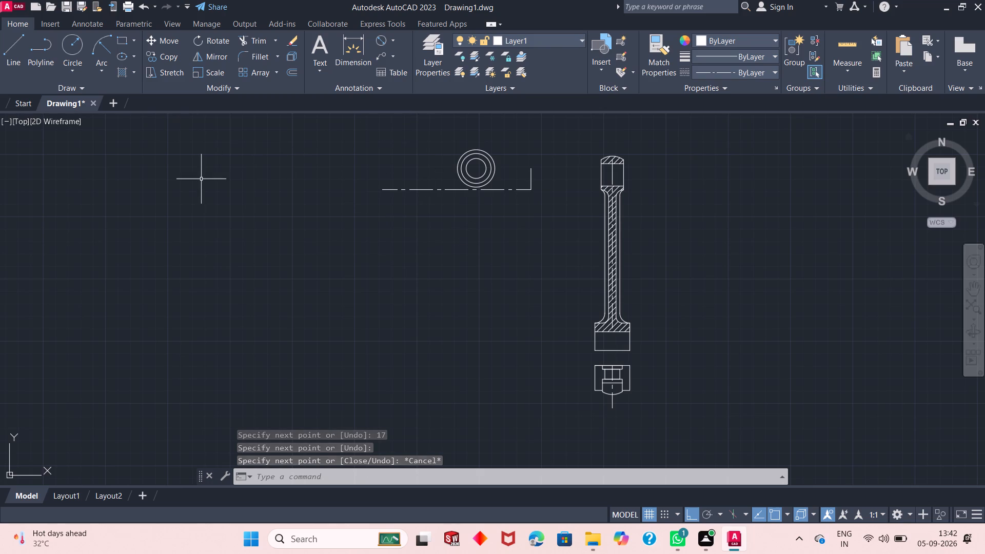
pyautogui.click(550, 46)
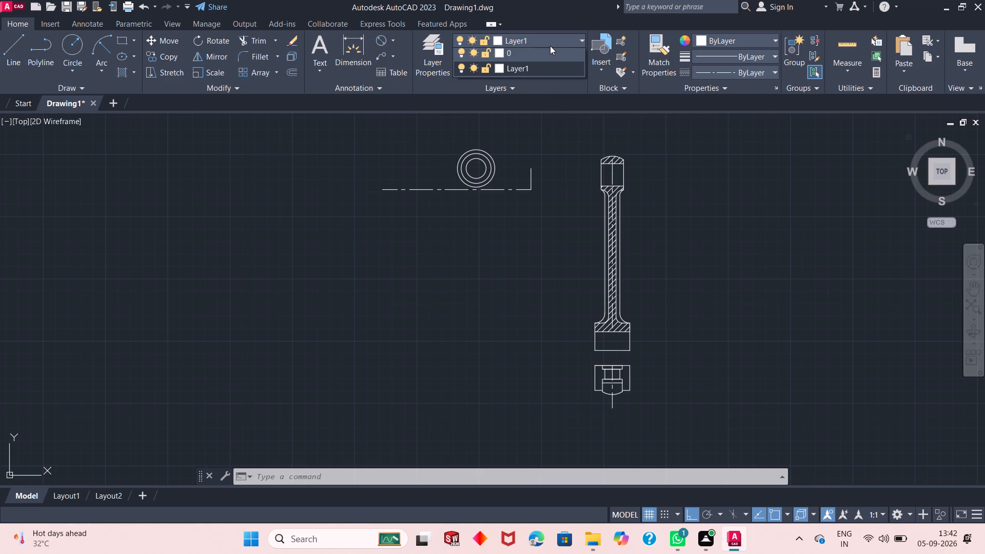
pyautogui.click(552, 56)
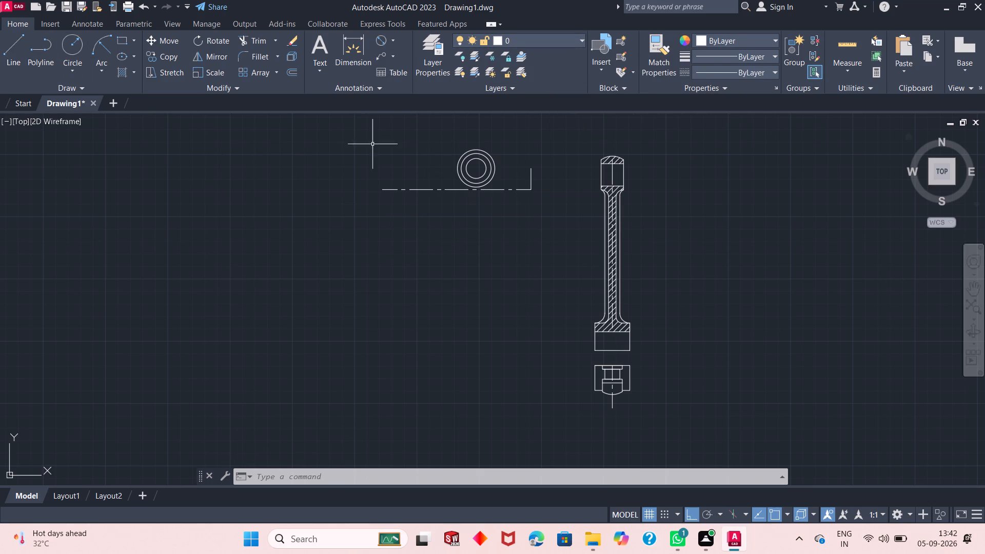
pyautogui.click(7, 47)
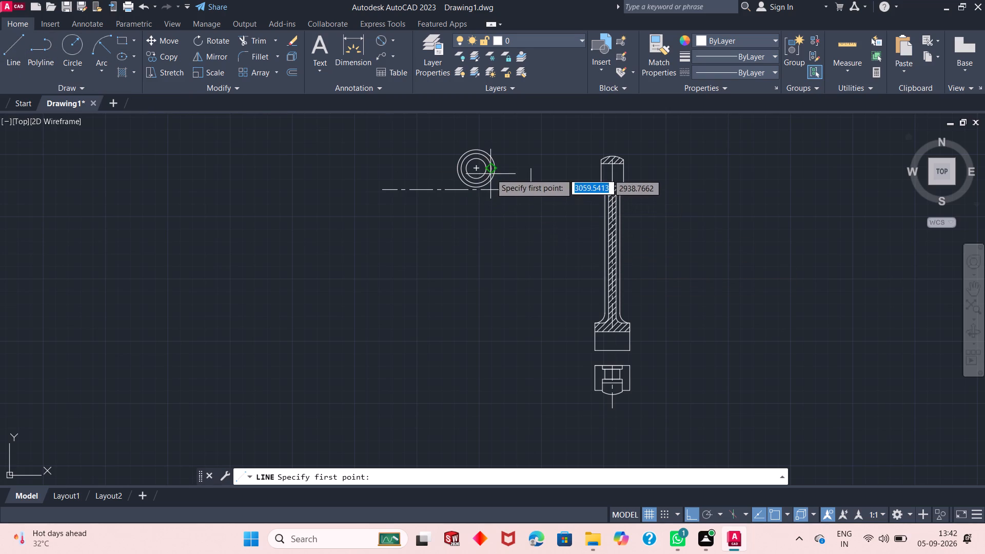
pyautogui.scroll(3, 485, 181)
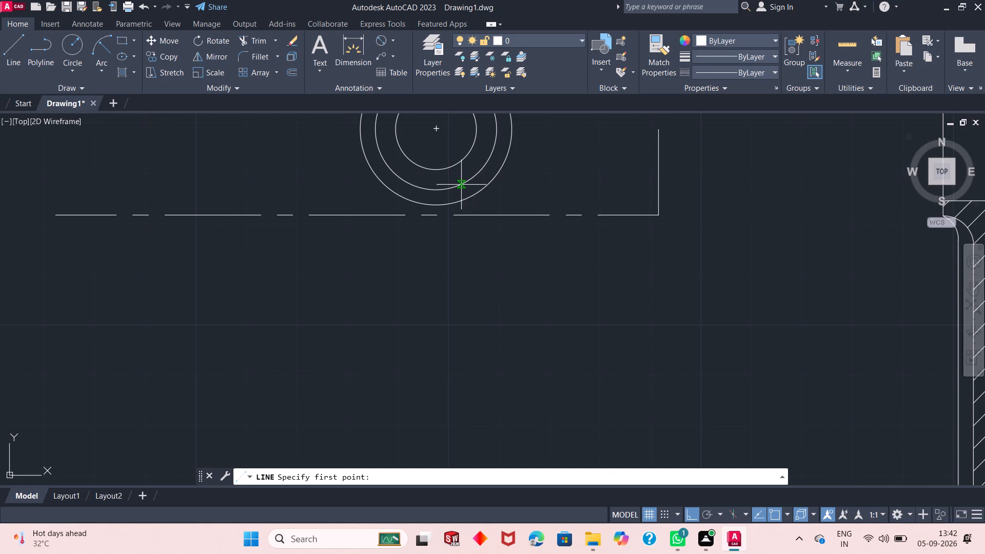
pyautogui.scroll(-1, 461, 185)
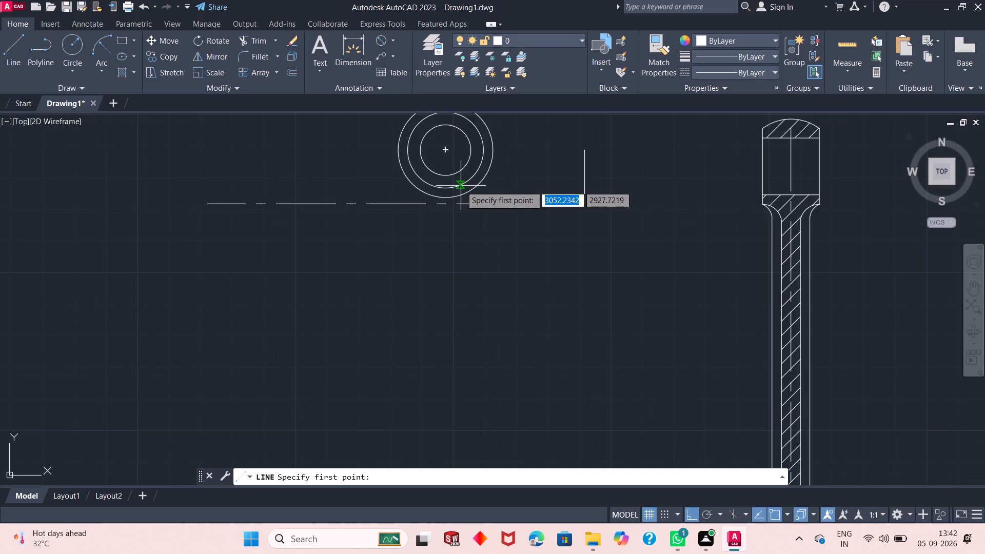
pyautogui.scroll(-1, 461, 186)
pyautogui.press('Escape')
# On Layer1, draw a 120-unit vertical centreline downward from the centre of the concentric circles.
pyautogui.click(531, 45)
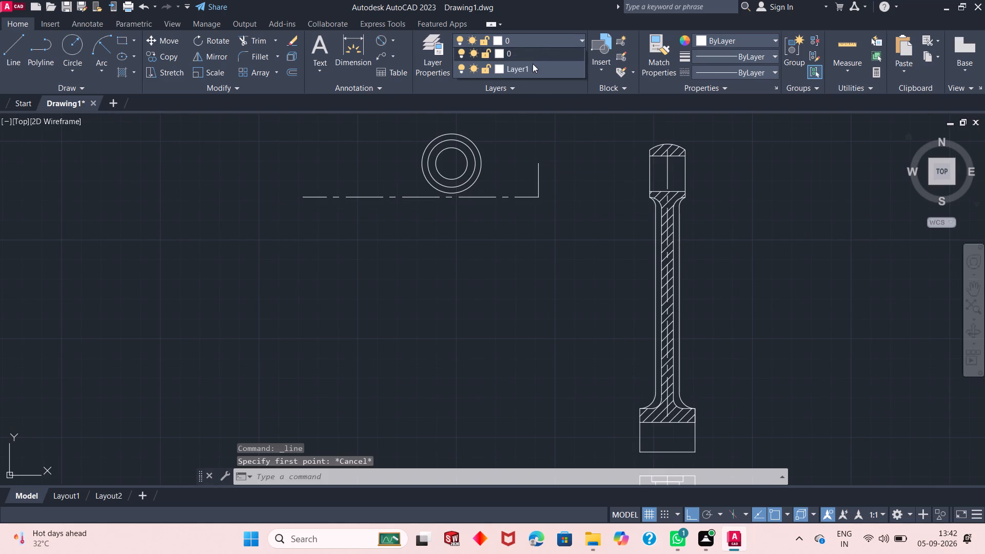
pyautogui.click(534, 70)
pyautogui.click(7, 49)
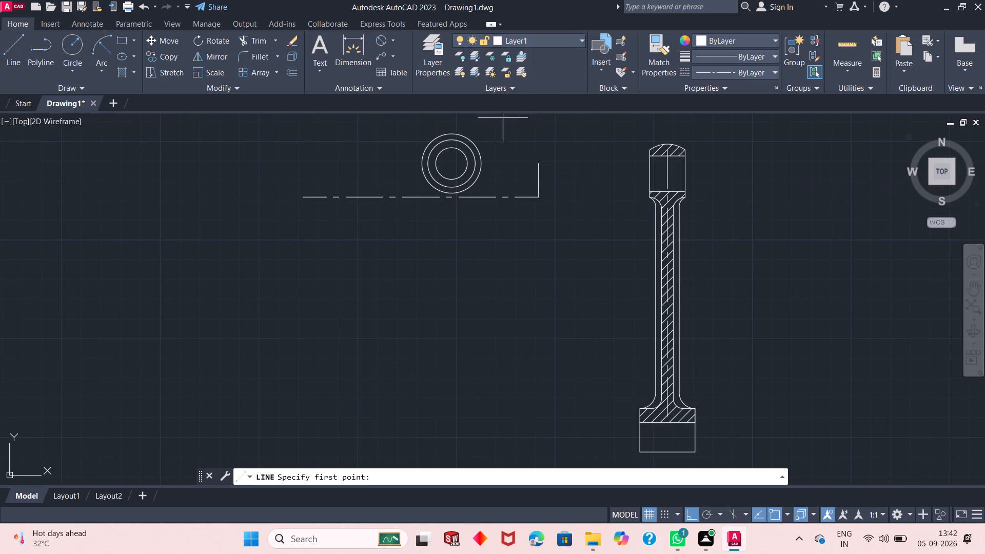
pyautogui.click(450, 164)
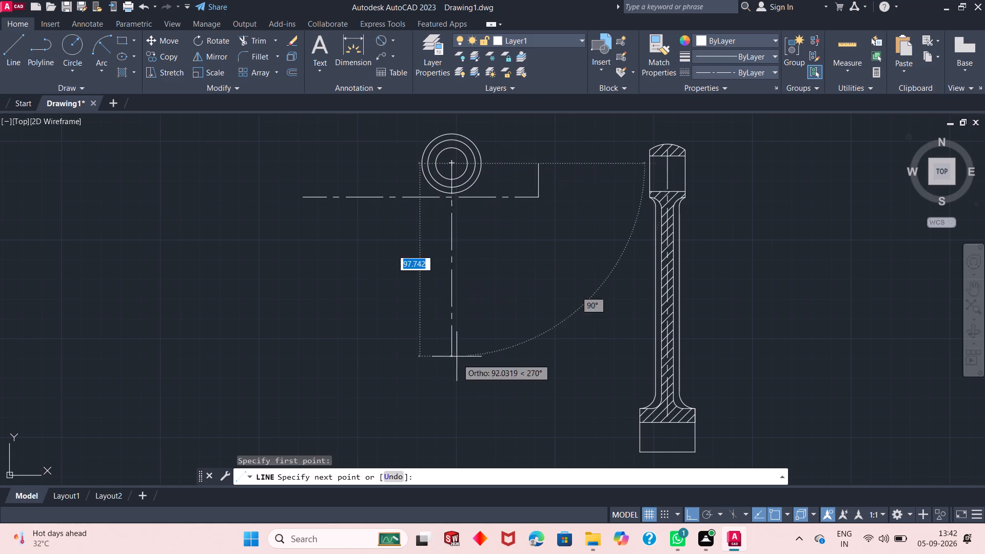
pyautogui.scroll(-3, 459, 422)
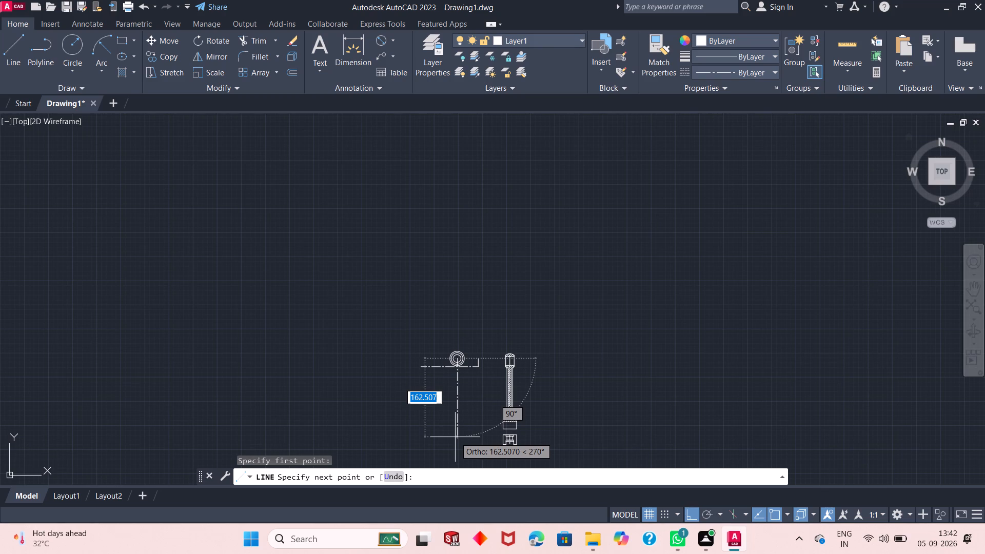
pyautogui.write('120')
pyautogui.press('Return')
pyautogui.press('Escape')
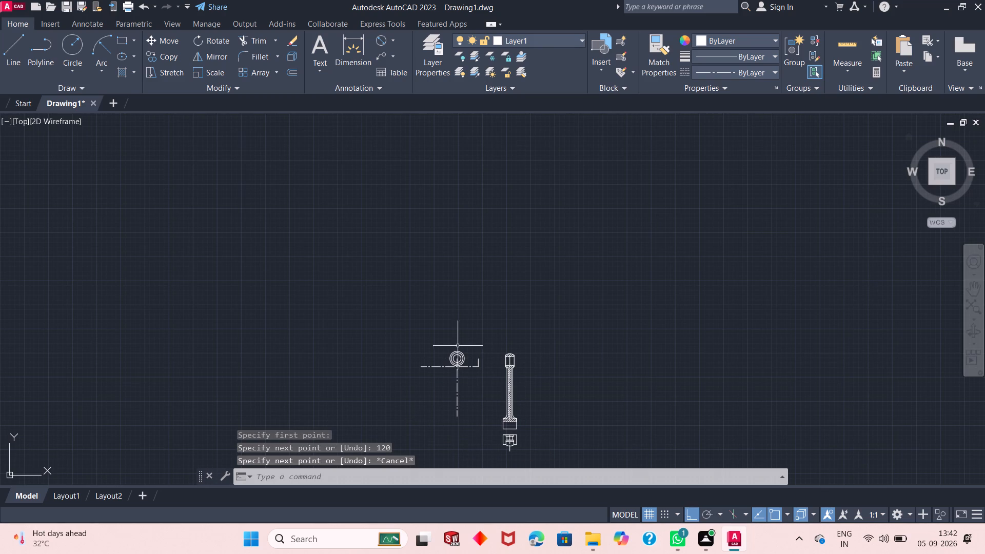
# Make layer 0 the current layer.
pyautogui.scroll(4, 457, 375)
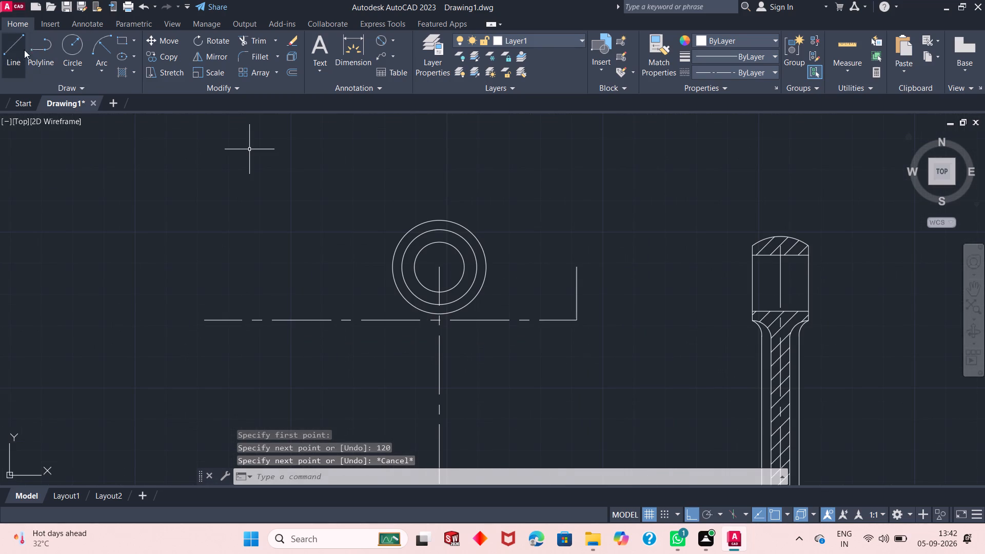
pyautogui.click(551, 39)
pyautogui.click(551, 52)
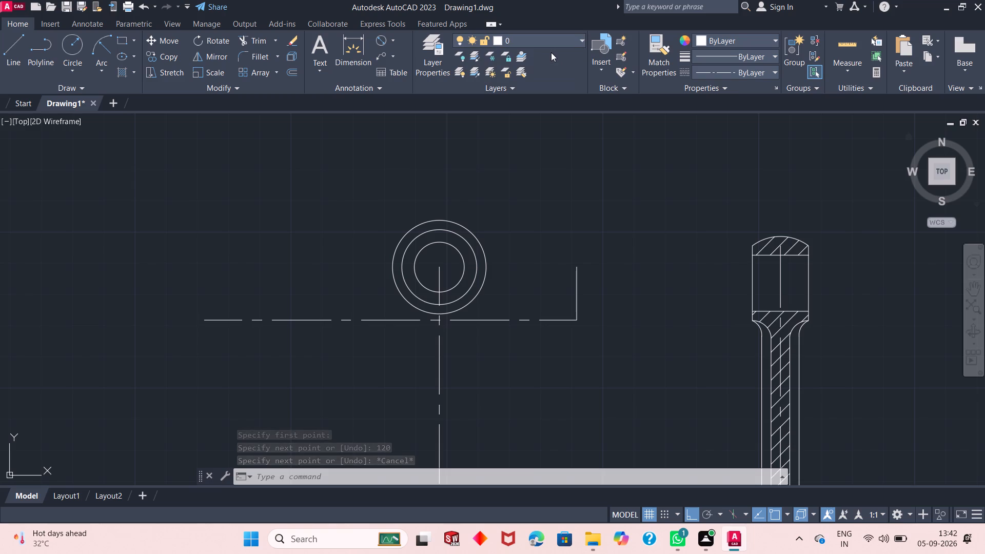
# Draw a circle of radius 3 where the vertical centreline crosses the horizontal centreline beneath the concentric circles.
pyautogui.click(14, 37)
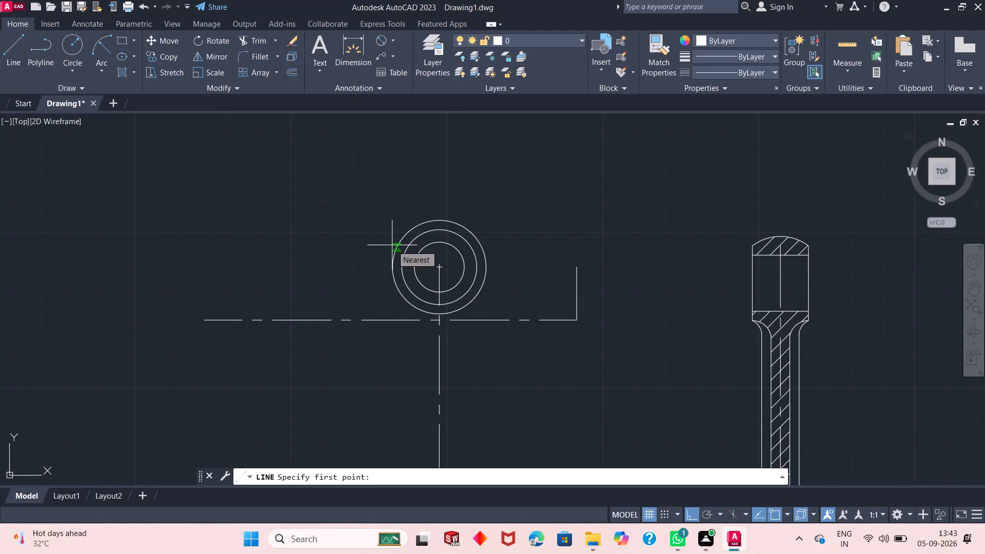
pyautogui.press('Escape')
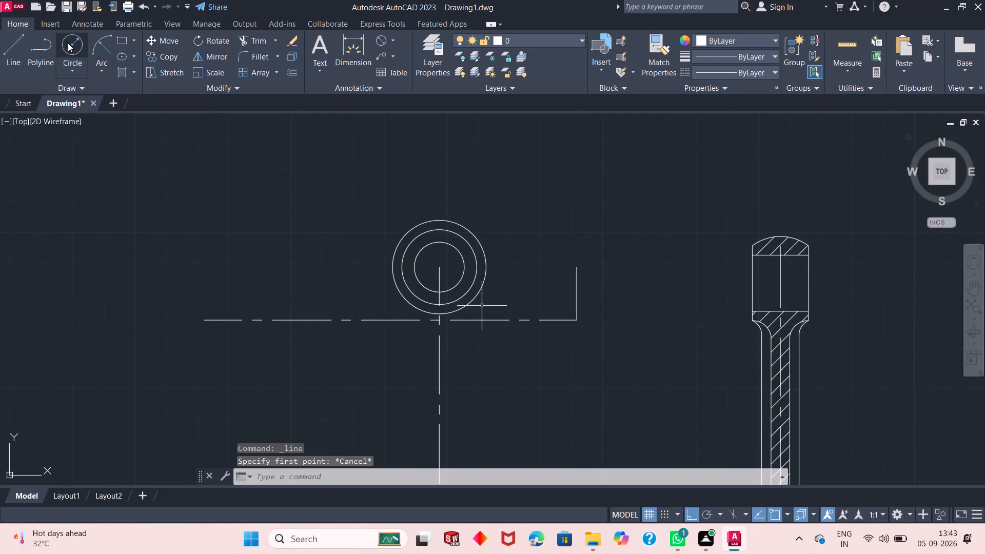
pyautogui.click(65, 43)
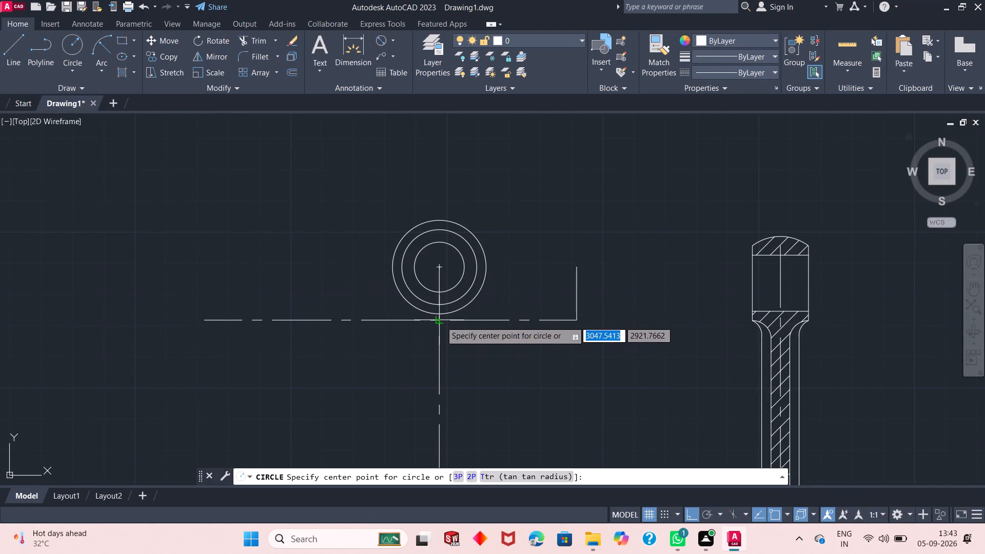
pyautogui.click(441, 321)
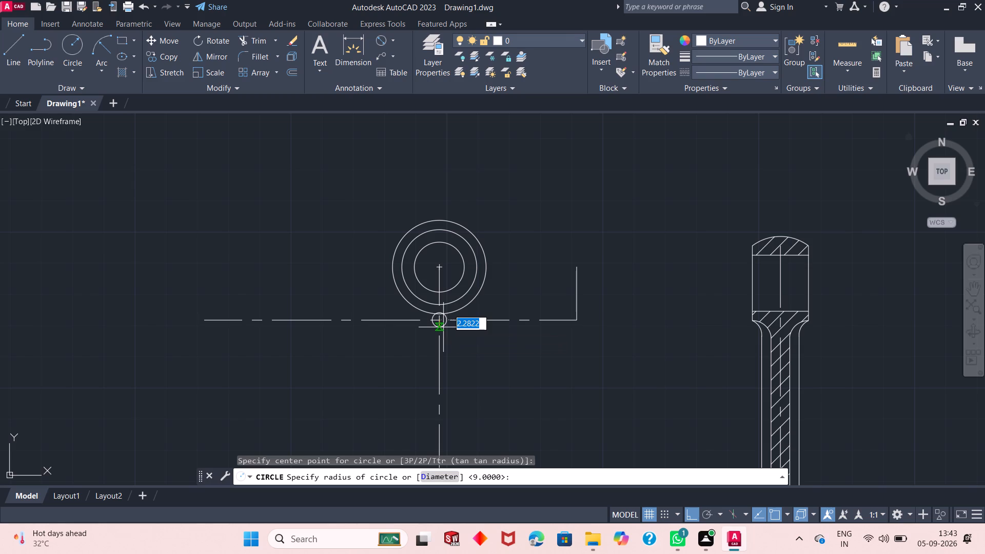
pyautogui.press('3')
pyautogui.press('Return')
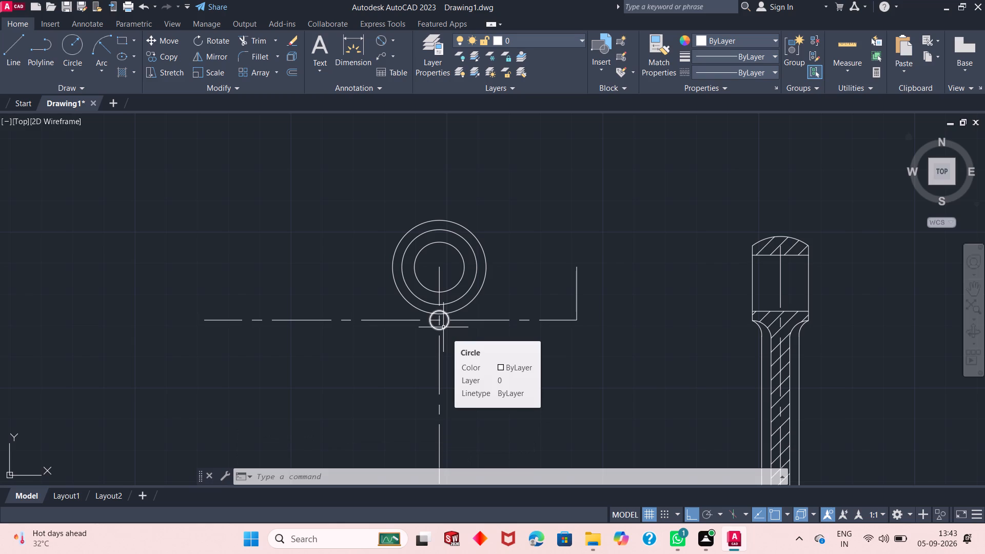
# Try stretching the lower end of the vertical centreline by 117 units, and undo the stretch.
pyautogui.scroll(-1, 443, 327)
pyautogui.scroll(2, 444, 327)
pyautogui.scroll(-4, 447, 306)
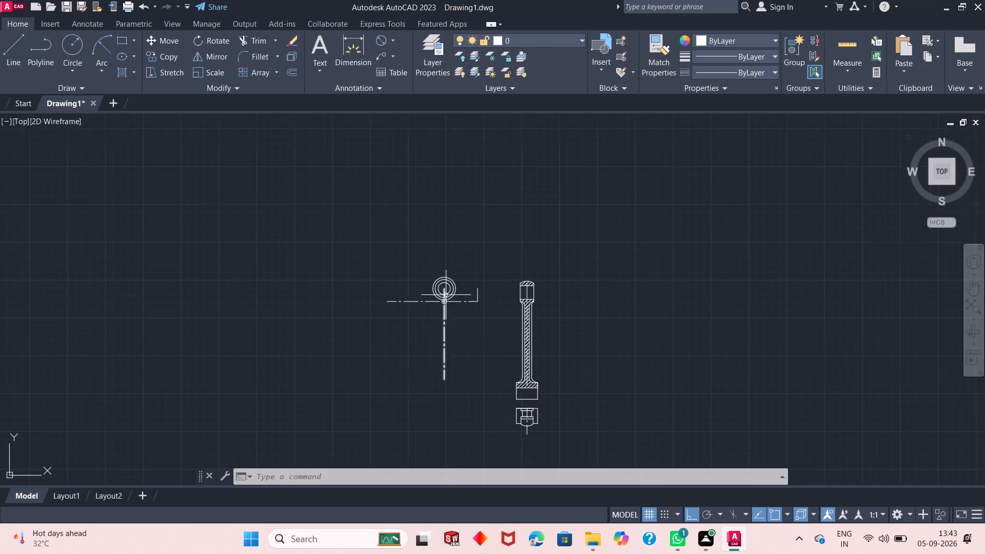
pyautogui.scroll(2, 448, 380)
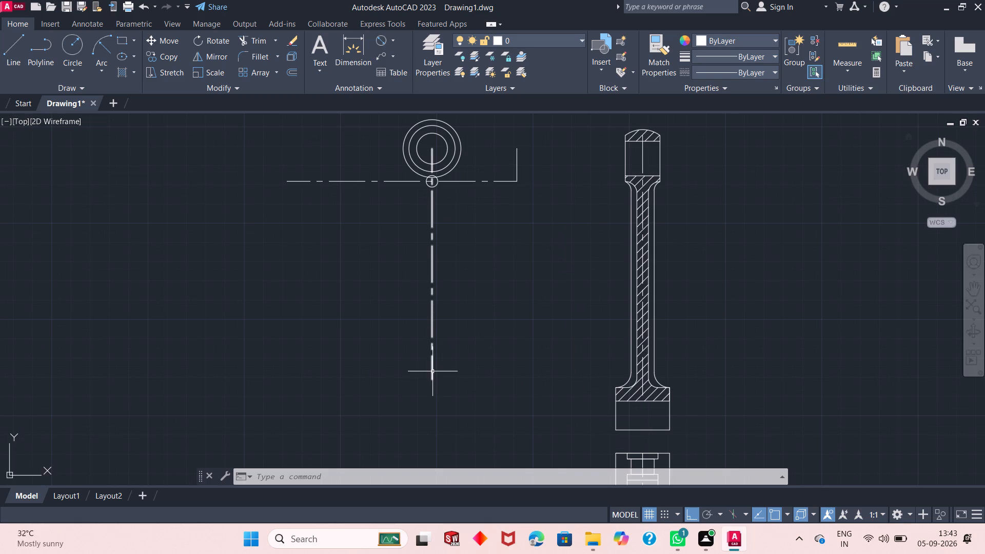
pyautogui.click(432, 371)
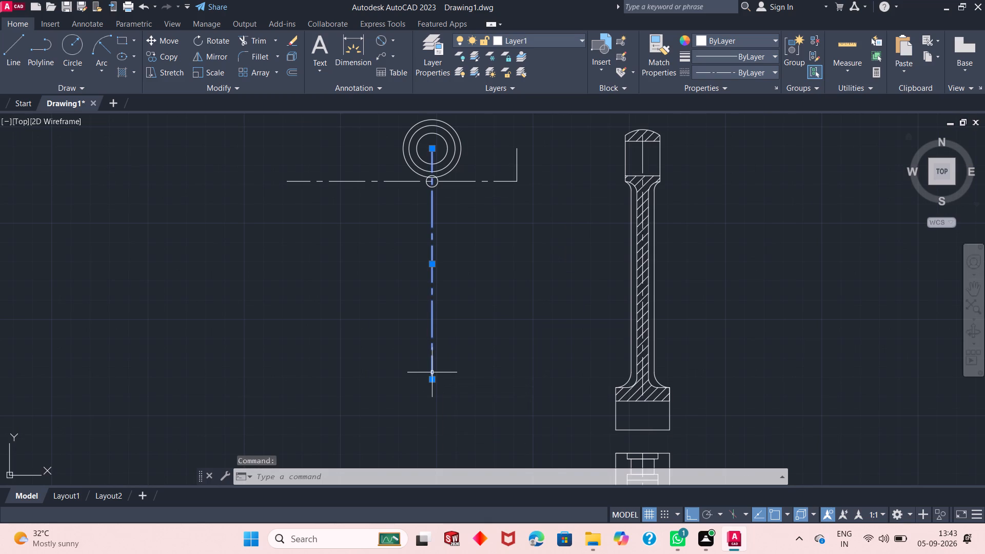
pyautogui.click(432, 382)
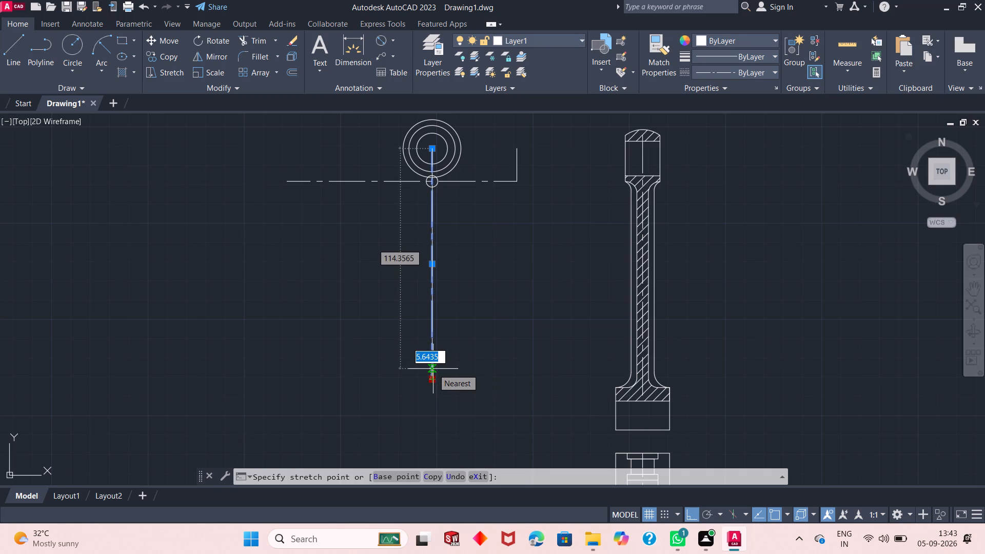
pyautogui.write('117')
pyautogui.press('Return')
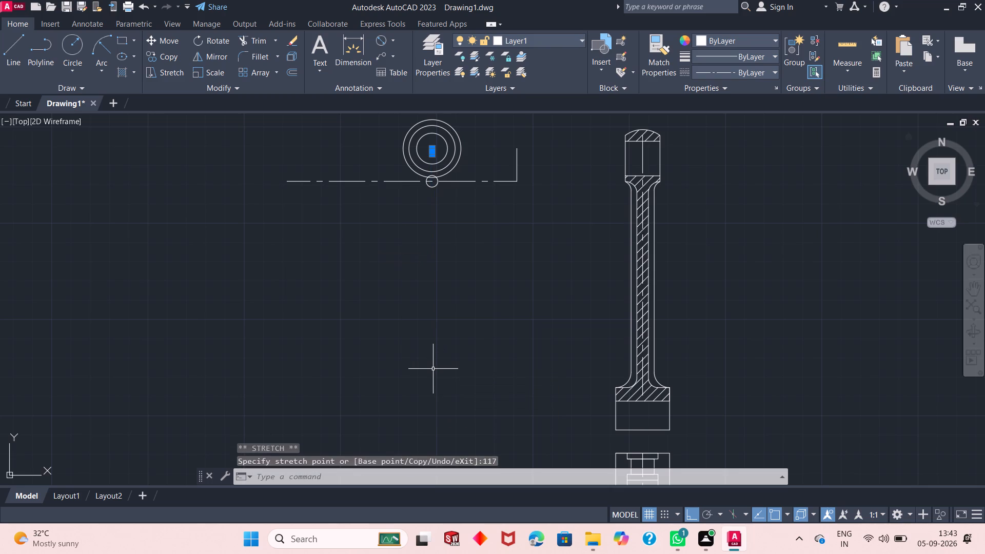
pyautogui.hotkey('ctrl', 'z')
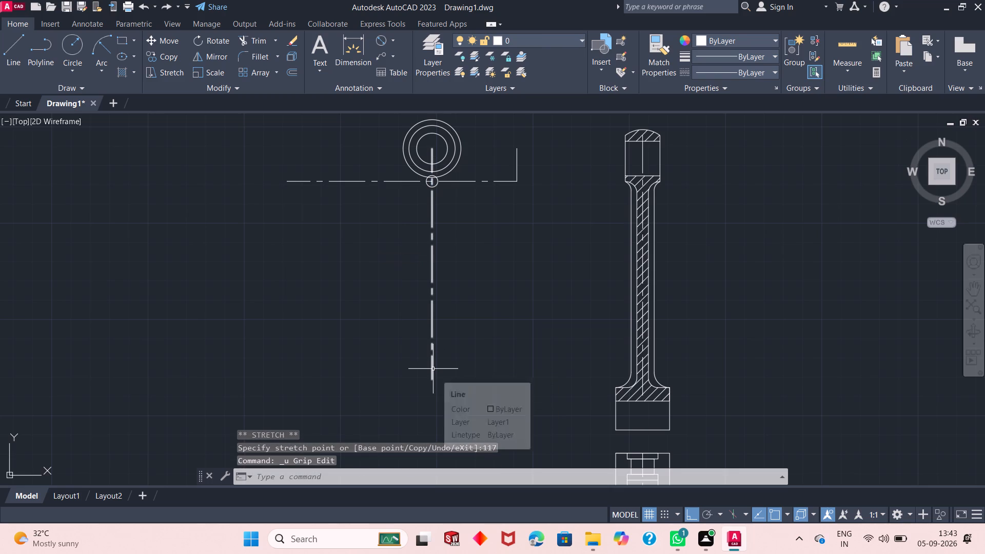
# Shorten the vertical centreline by moving its lower end up 3 units.
pyautogui.click(433, 370)
pyautogui.click(433, 381)
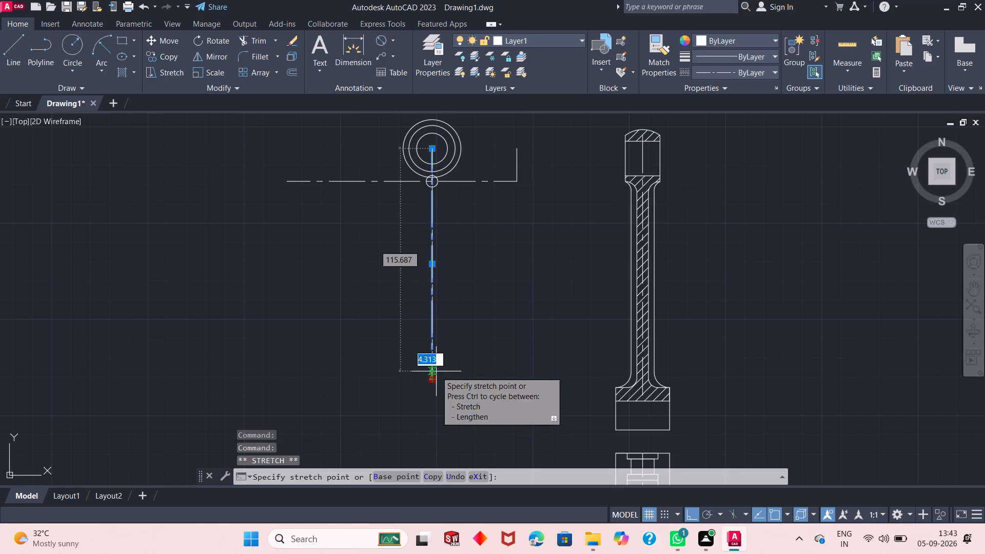
pyautogui.press('3')
pyautogui.press('Return')
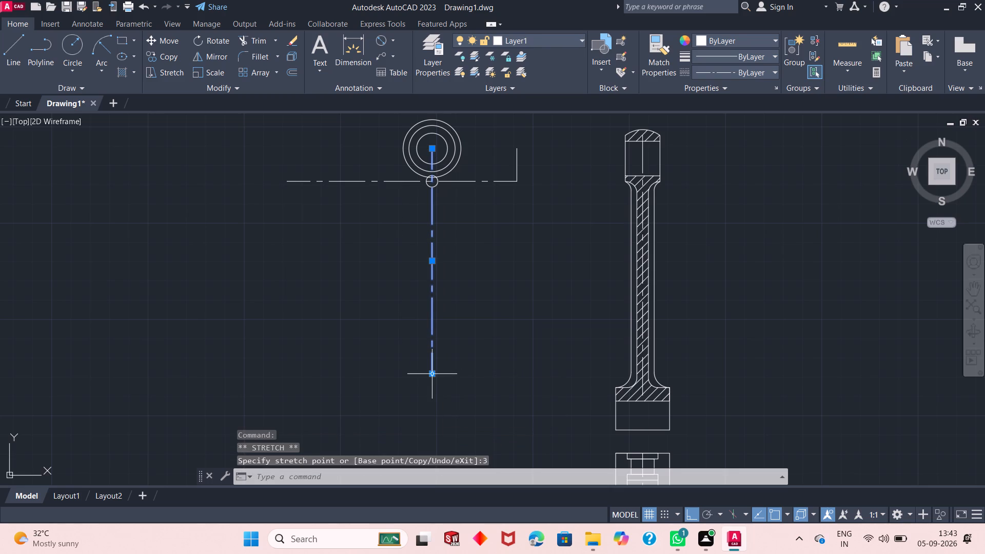
pyautogui.click(431, 377)
pyautogui.press('Escape')
pyautogui.press('Escape')
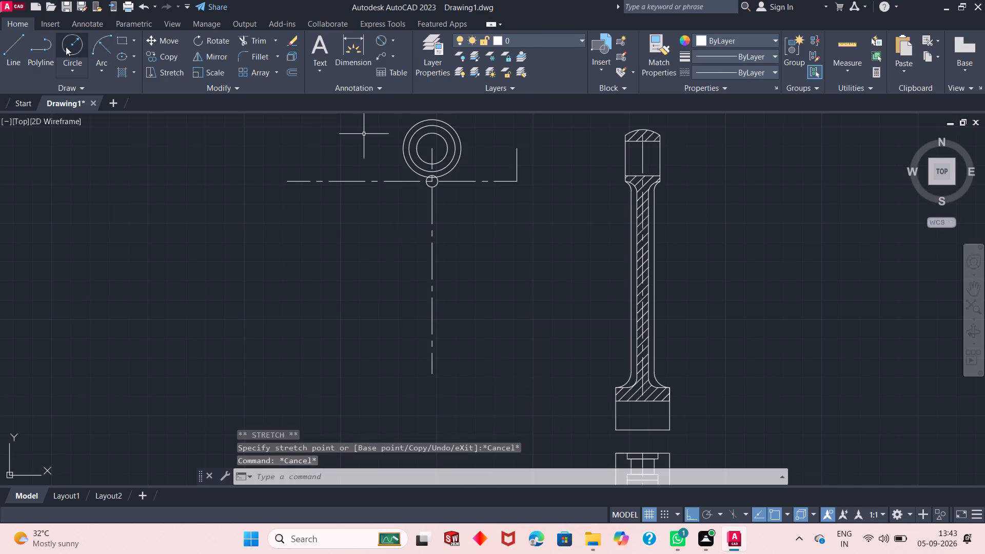
# Draw a circle of radius 6 centred on the lower end of the vertical centreline.
pyautogui.click(67, 46)
pyautogui.click(432, 374)
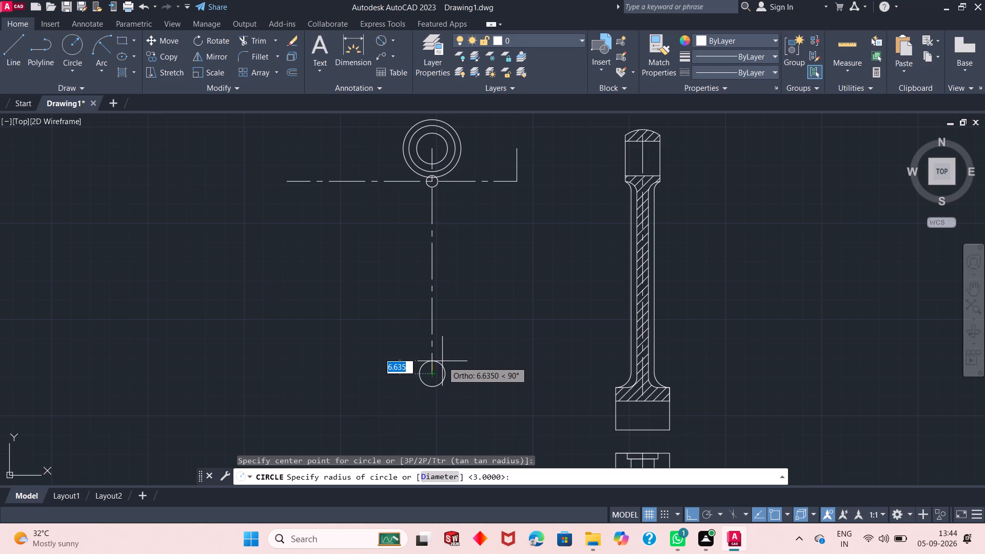
pyautogui.press('6')
pyautogui.press('Return')
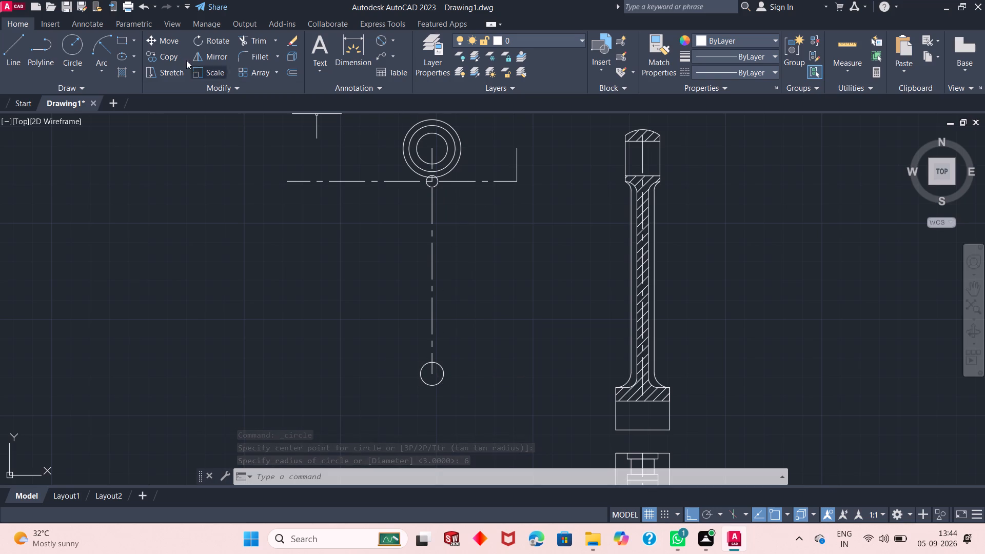
# With Ortho off, draw two slanted lines joining the left and right quadrants of the radius 3 and radius 6 circles.
pyautogui.click(14, 51)
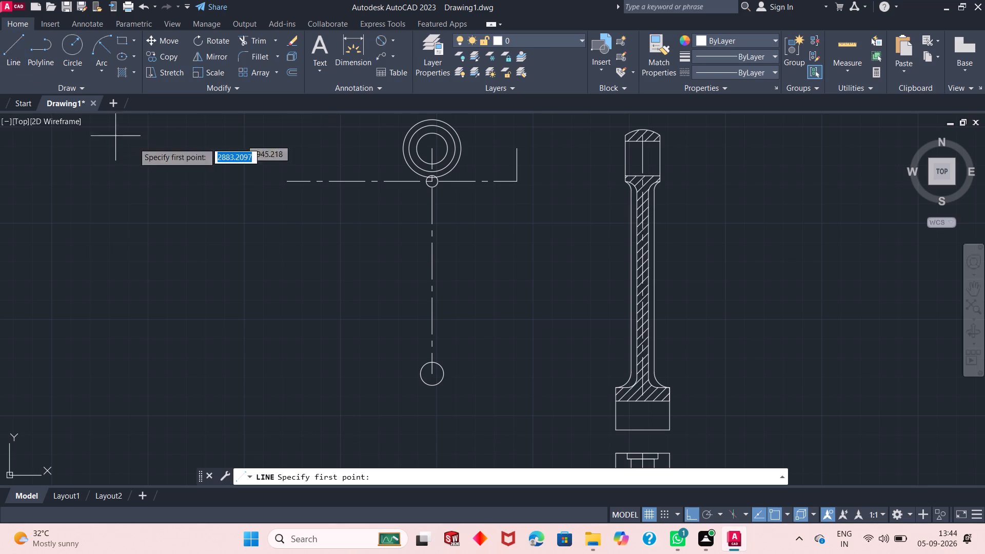
pyautogui.click(425, 183)
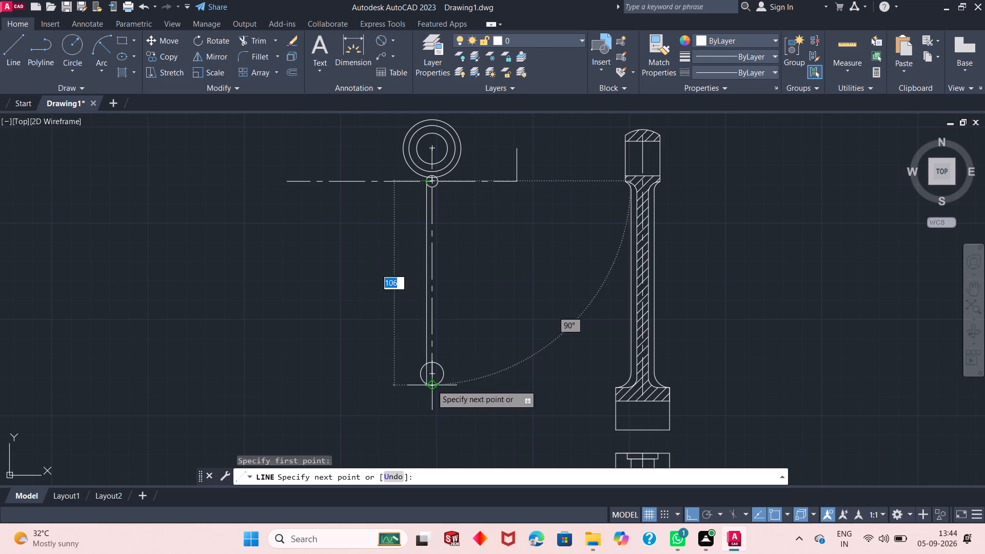
pyautogui.press('F8')
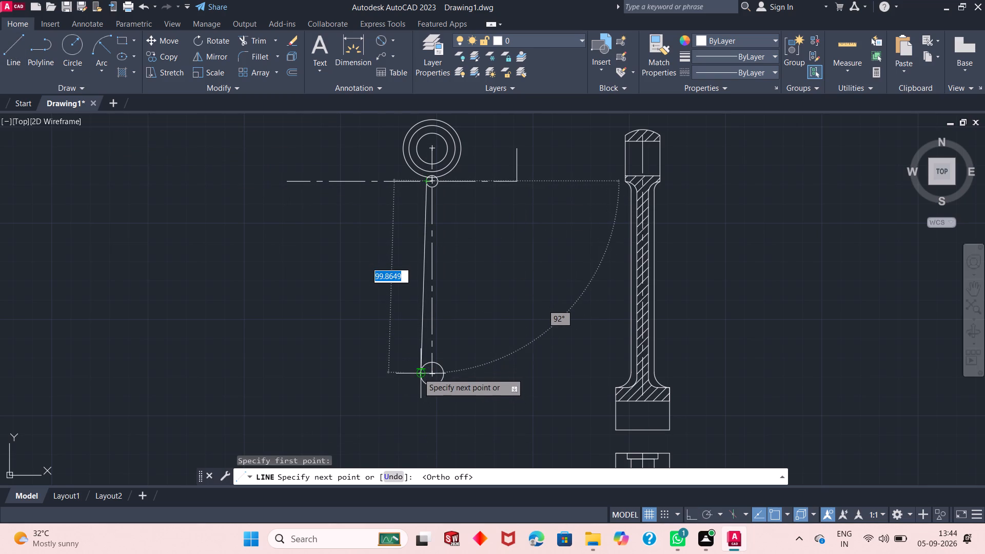
pyautogui.click(418, 374)
pyautogui.press('space')
pyautogui.press('space')
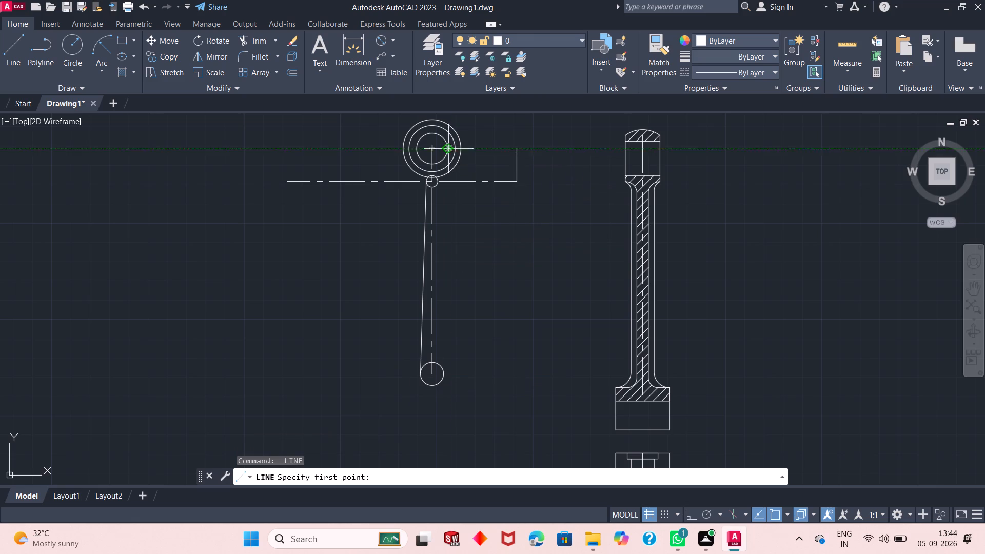
pyautogui.click(438, 183)
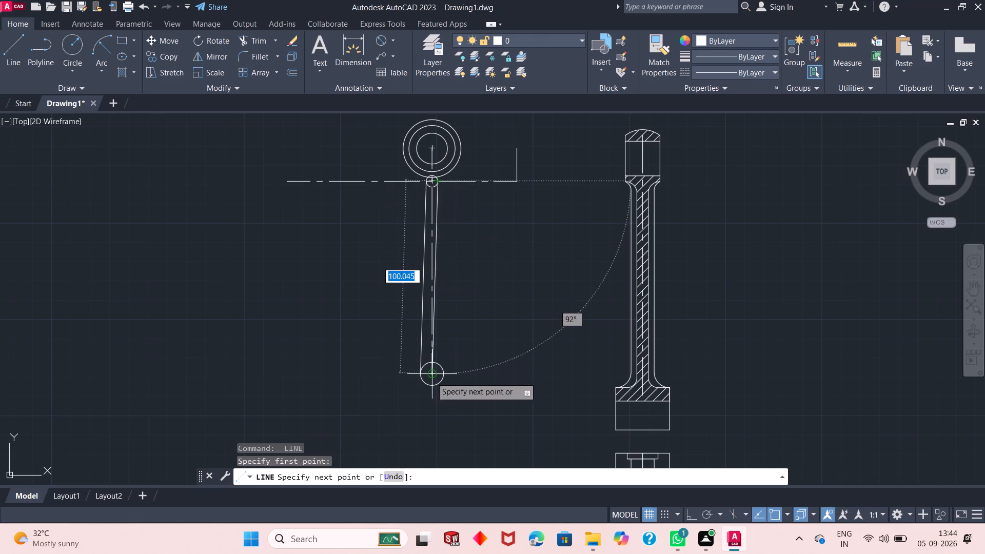
pyautogui.click(442, 374)
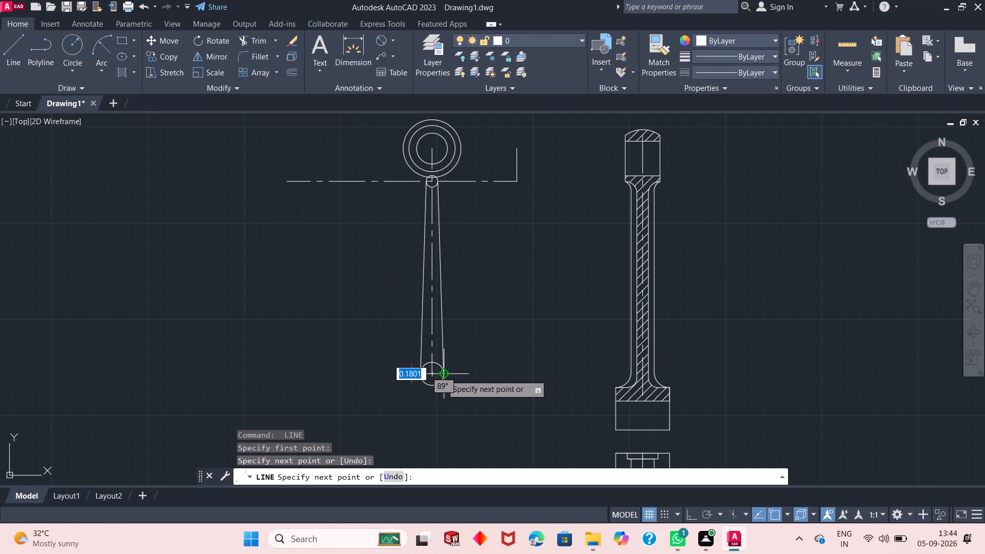
pyautogui.press('Escape')
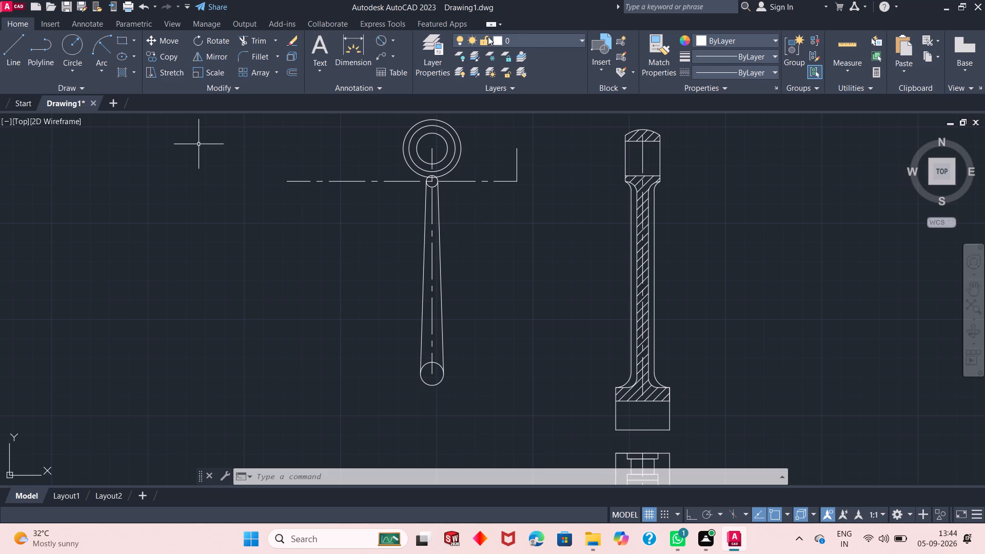
# Make Layer1 the current layer.
pyautogui.click(509, 40)
pyautogui.click(510, 73)
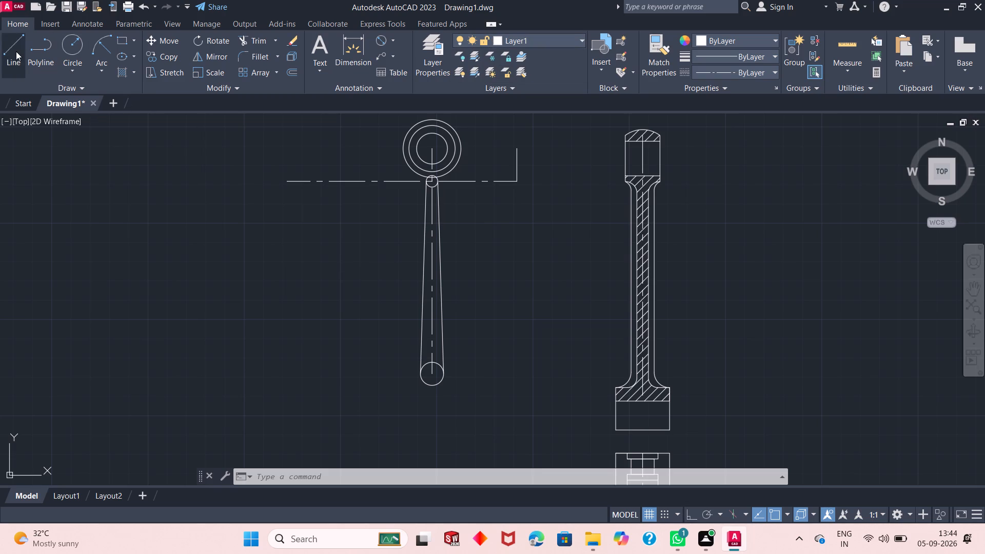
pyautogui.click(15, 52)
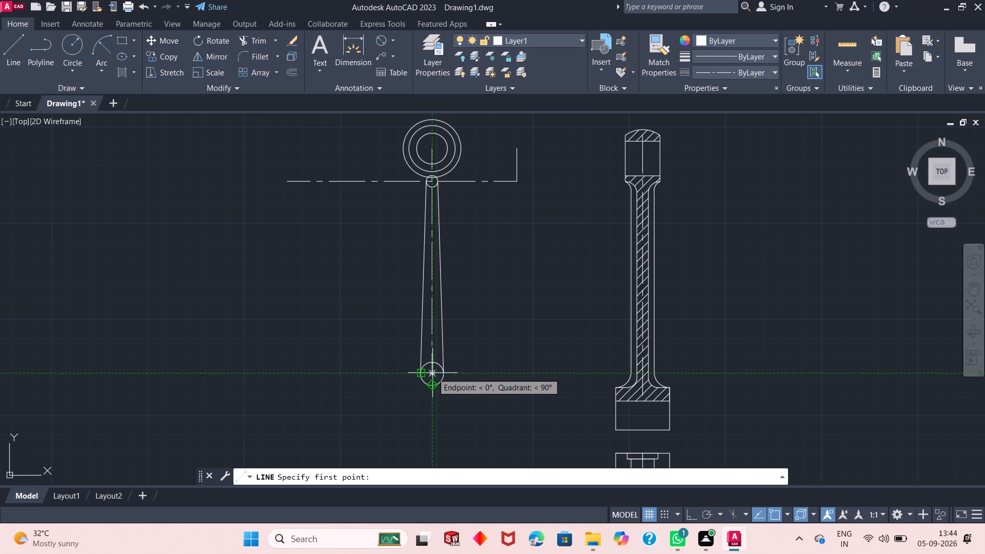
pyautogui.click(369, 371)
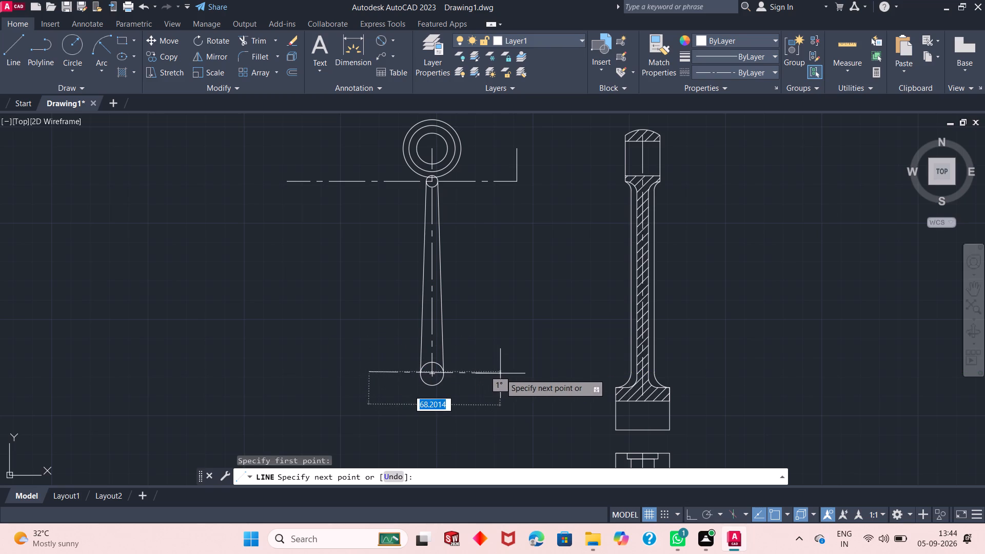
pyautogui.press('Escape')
# With Ortho on, draw a horizontal centreline through the radius 6 circle's centre, extending well beyond it on both sides.
pyautogui.click(20, 50)
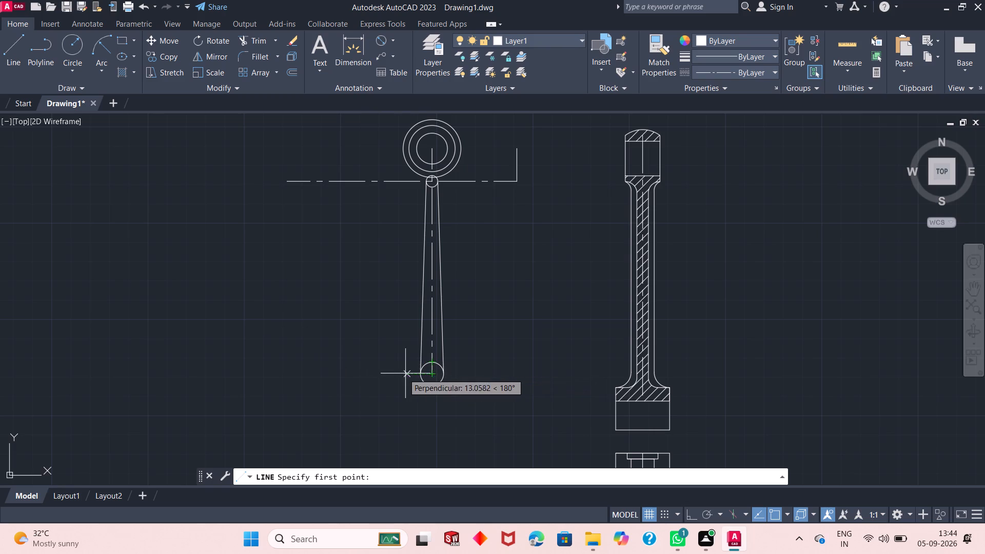
pyautogui.click(358, 373)
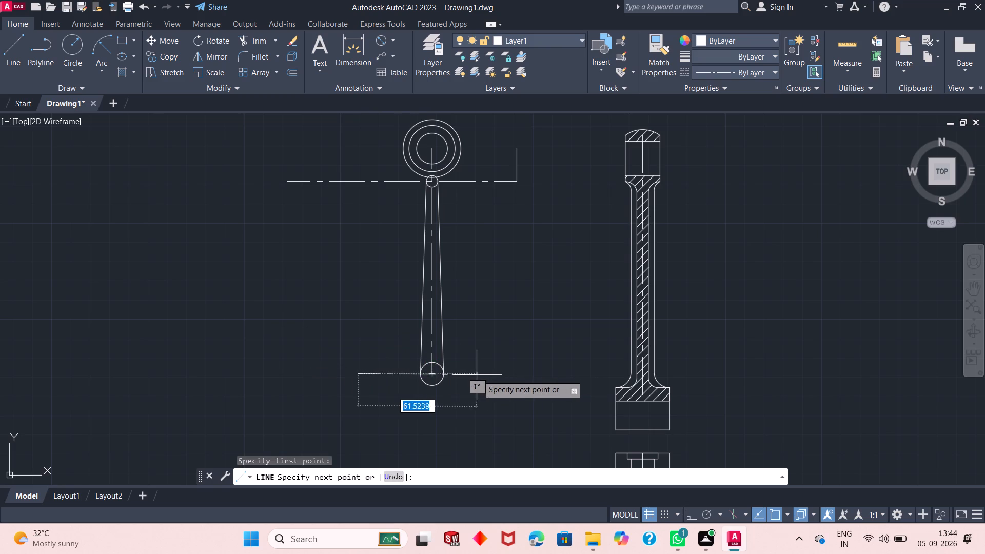
pyautogui.press('F8')
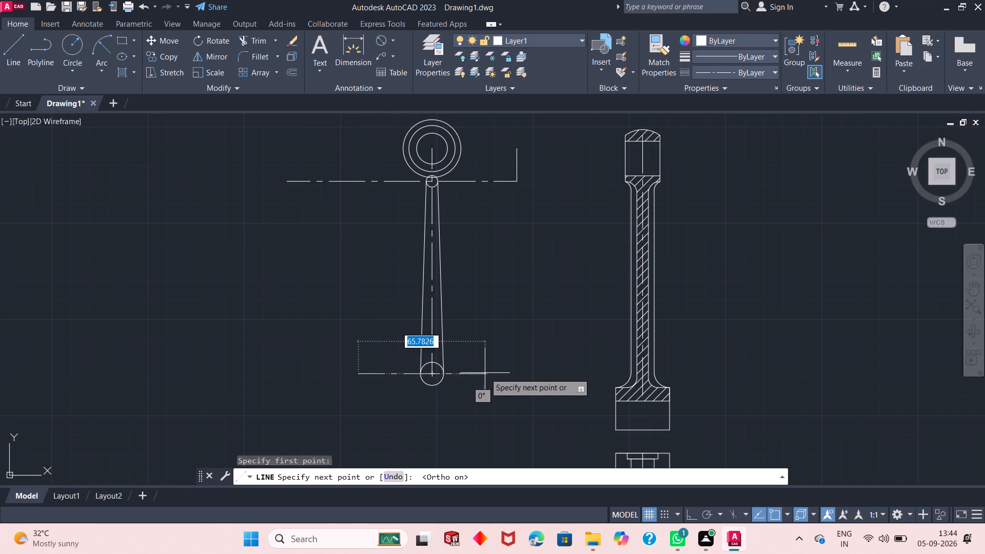
pyautogui.click(497, 373)
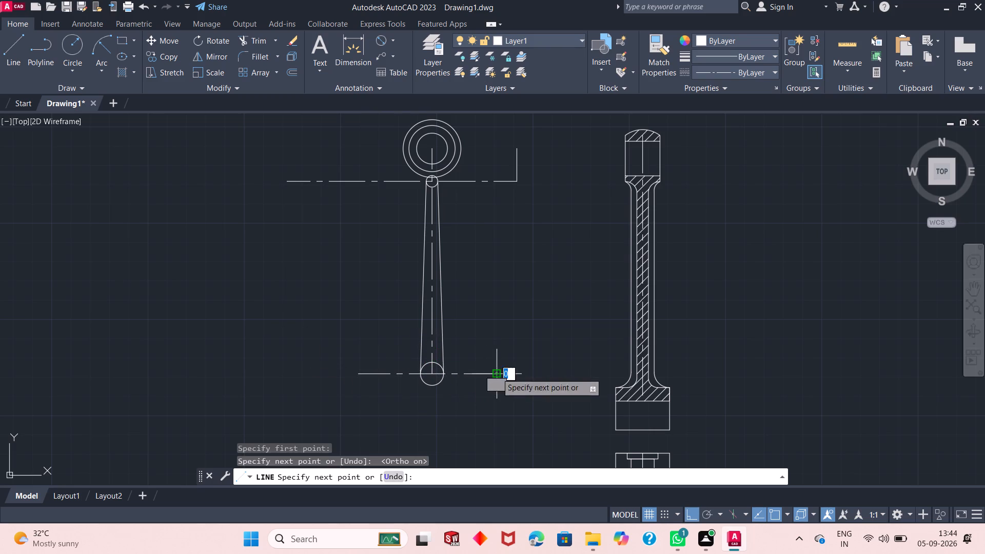
pyautogui.press('Escape')
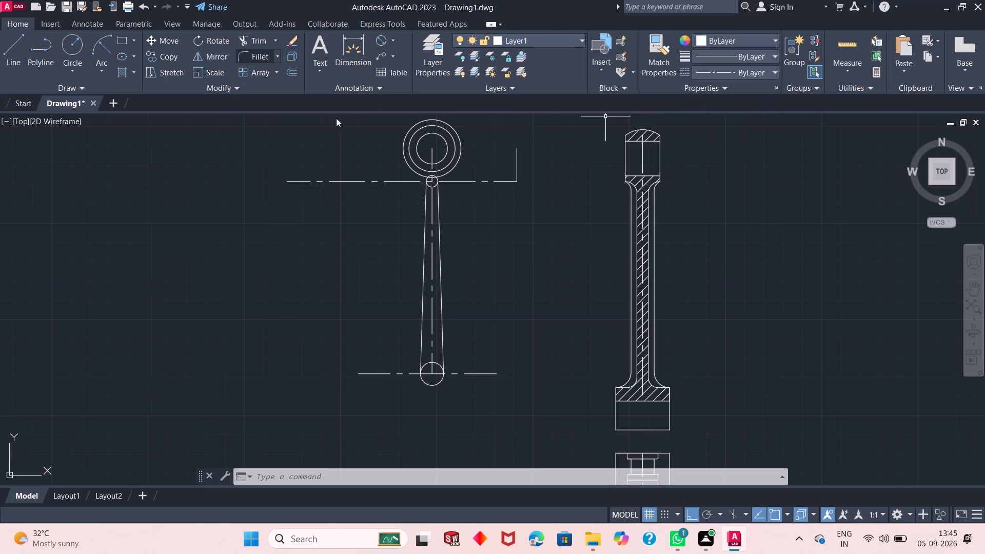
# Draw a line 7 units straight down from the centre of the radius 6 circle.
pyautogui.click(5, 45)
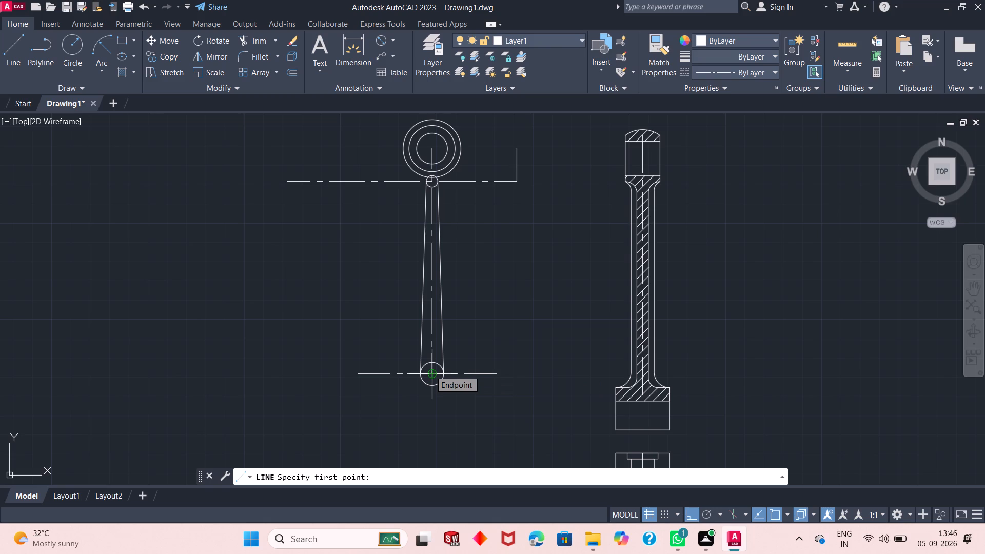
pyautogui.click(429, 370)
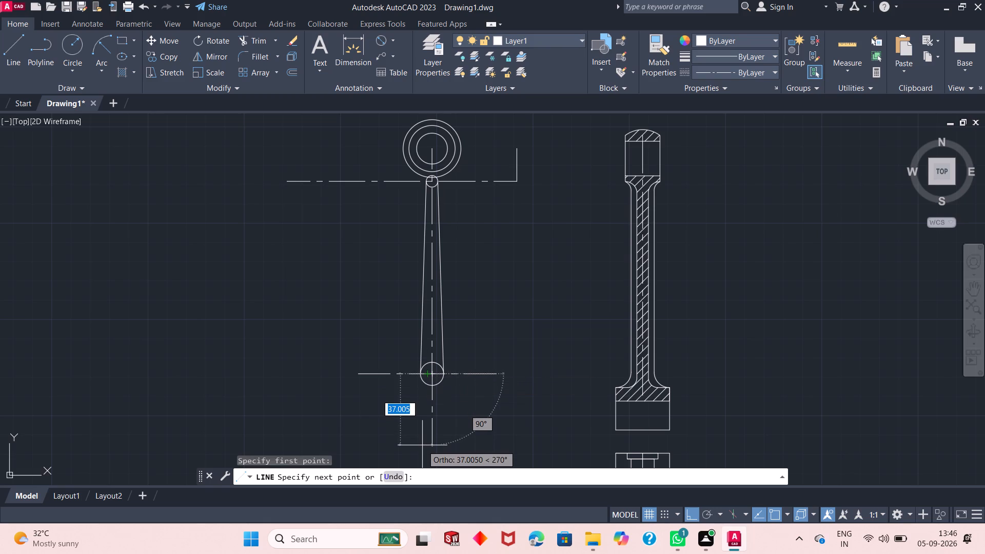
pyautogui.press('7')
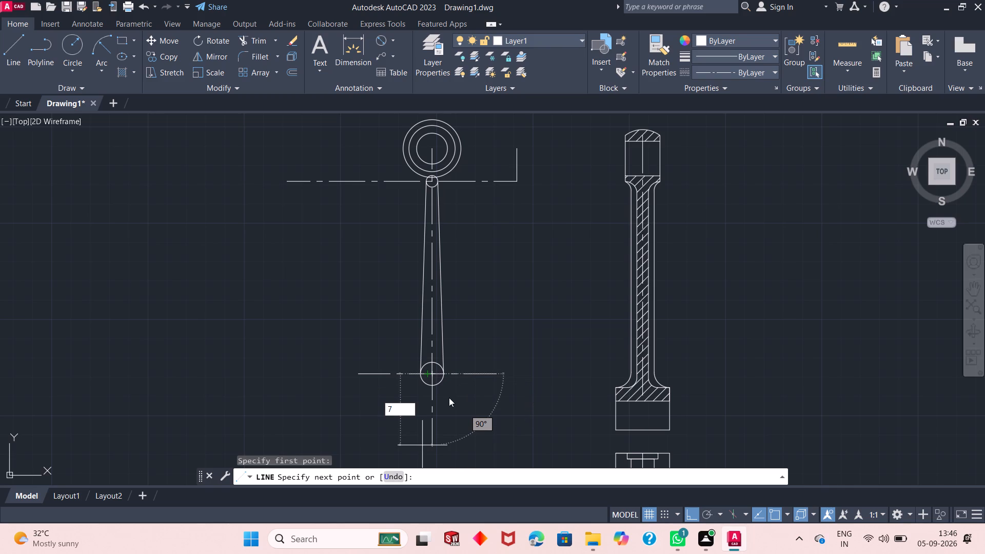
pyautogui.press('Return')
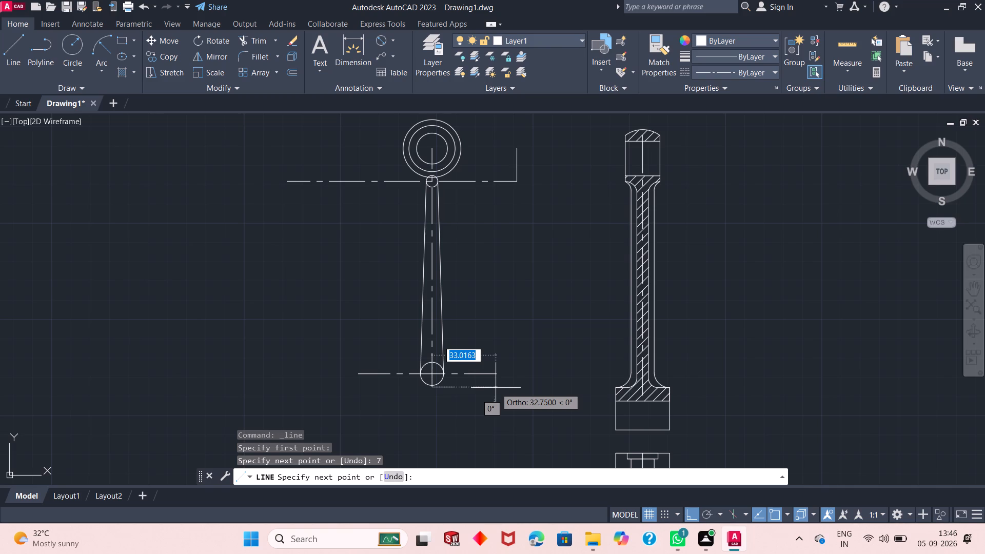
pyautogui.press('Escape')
# Undo the recent edits back through the lower horizontal centreline, slanted shank lines, radius 6 circle and radius 3 circle.
pyautogui.hotkey('ctrl', 'z')
pyautogui.hotkey('ctrl', 'z')
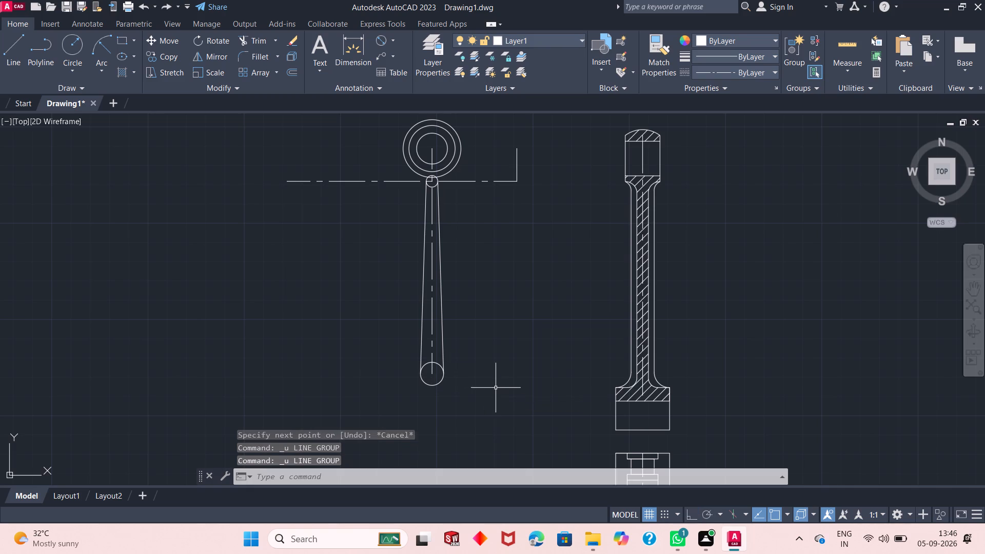
pyautogui.hotkey('ctrl', 'z')
pyautogui.hotkey('ctrl', 'z')
pyautogui.hotkey('ctrl', 'z')
pyautogui.hotkey('ctrl', 'z')
pyautogui.hotkey('ctrl', 'z')
pyautogui.hotkey('ctrl', 'z')
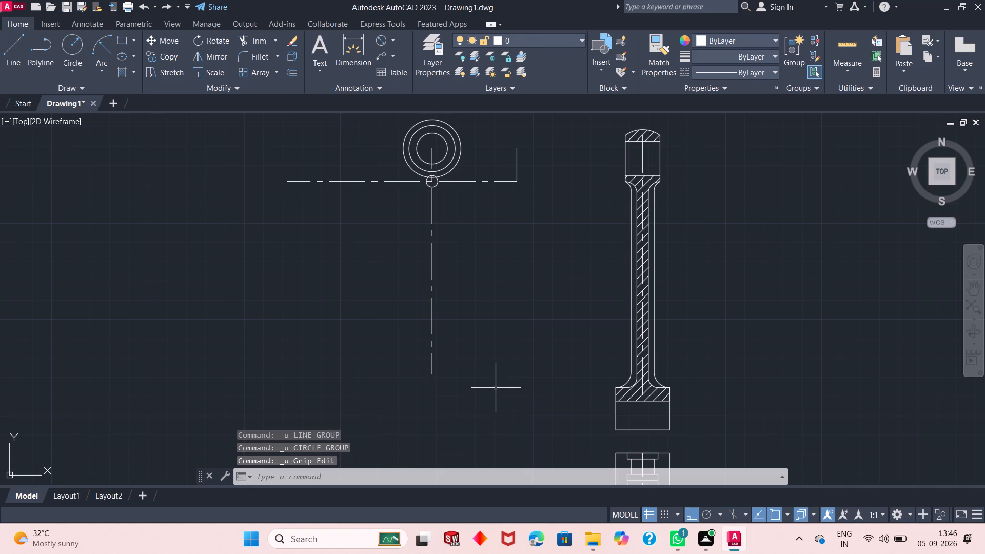
pyautogui.hotkey('ctrl', 'z')
pyautogui.hotkey('ctrl', 'z')
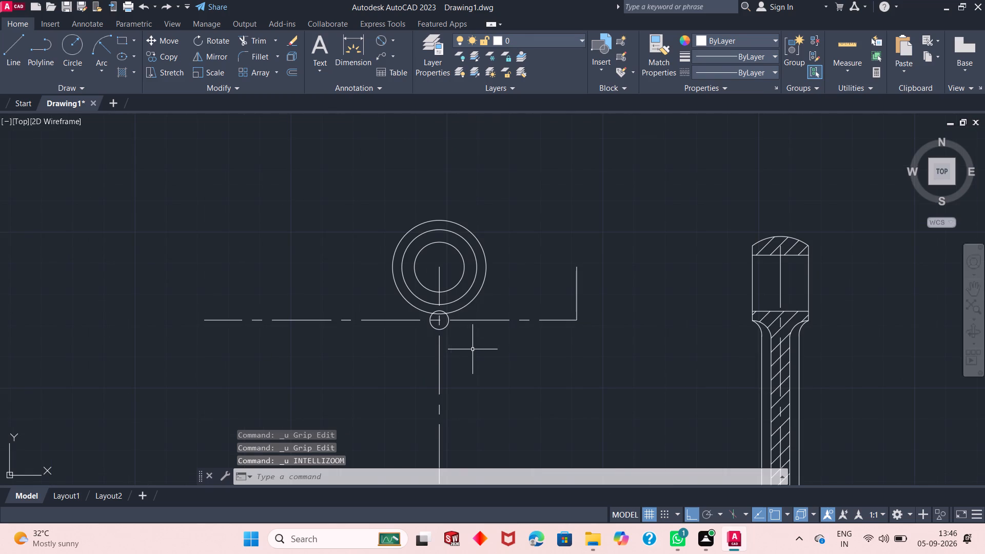
pyautogui.hotkey('ctrl', 'z')
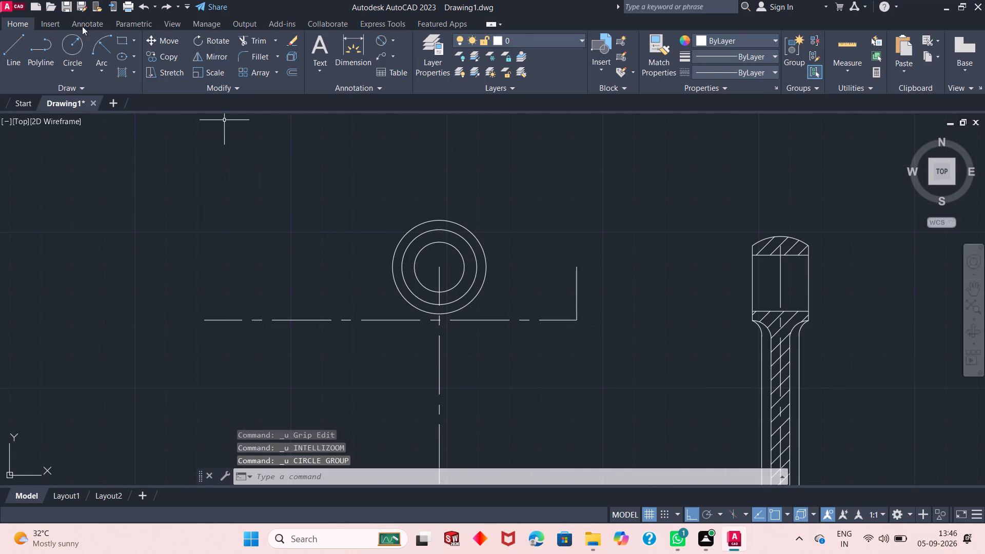
# Draw a circle of radius 2 centred where the vertical and horizontal centrelines cross below the concentric circles.
pyautogui.click(70, 42)
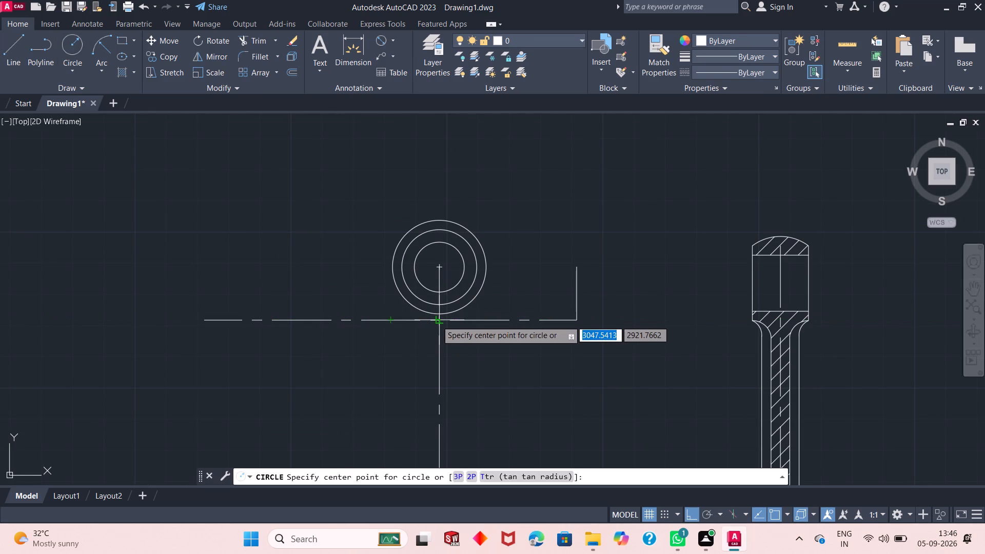
pyautogui.click(438, 321)
pyautogui.press('2')
pyautogui.press('Return')
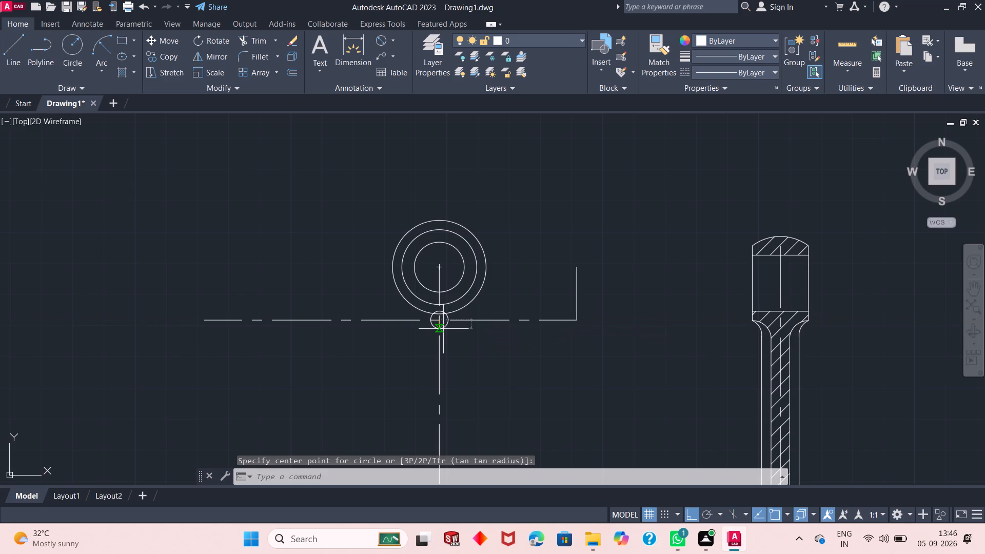
# Shorten the vertical centreline by stretching its lower end upward by 3 units.
pyautogui.scroll(1, 442, 328)
pyautogui.scroll(-5, 441, 295)
pyautogui.scroll(1, 455, 331)
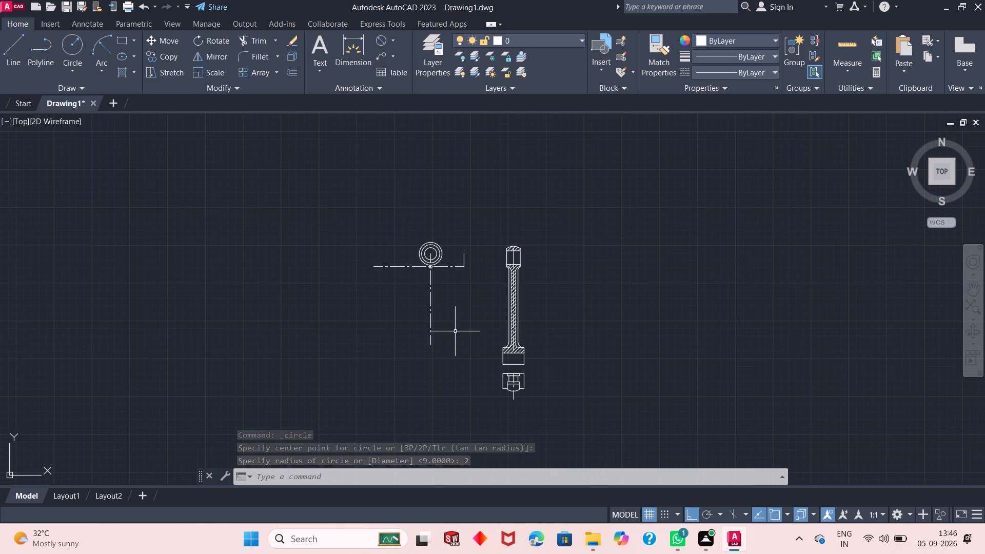
pyautogui.click(431, 338)
pyautogui.click(430, 345)
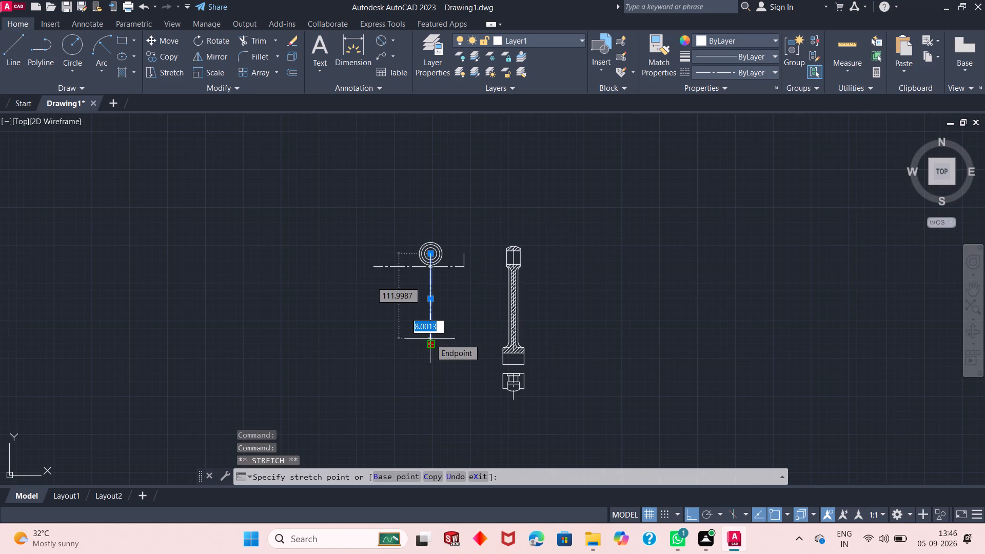
pyautogui.press('3')
pyautogui.press('Return')
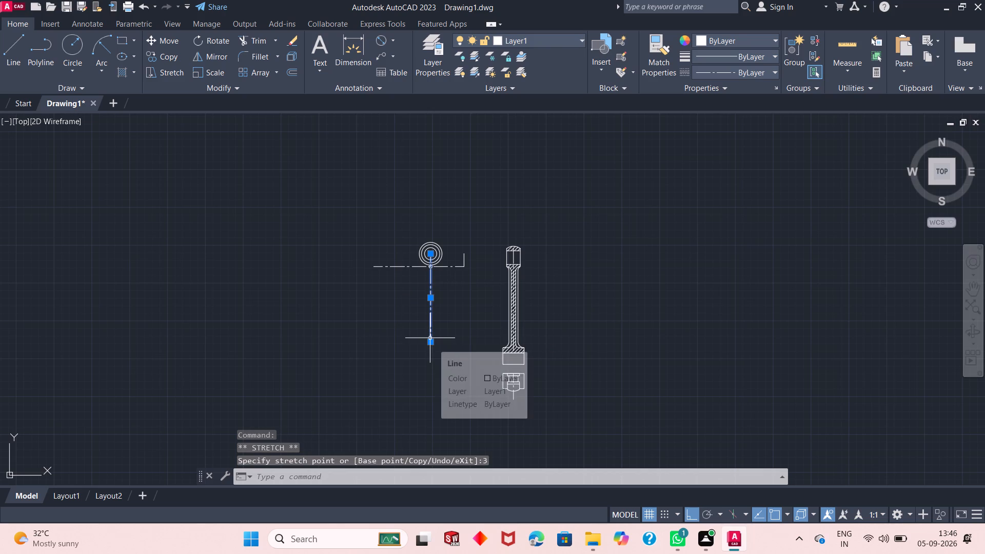
pyautogui.click(431, 343)
pyautogui.press('Escape')
pyautogui.press('Escape')
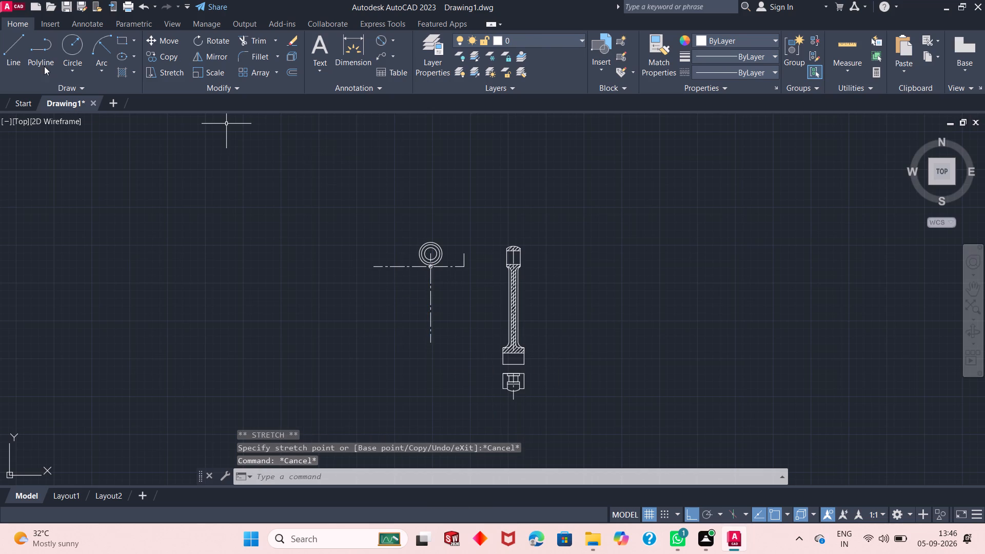
# Draw a circle of radius 4 centred on the lower end of the vertical centreline.
pyautogui.click(70, 50)
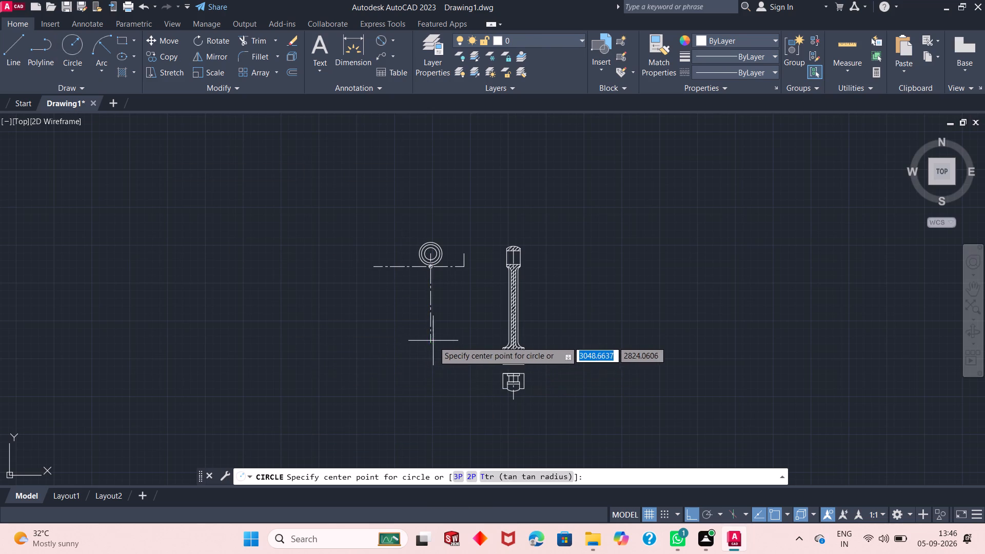
pyautogui.click(431, 343)
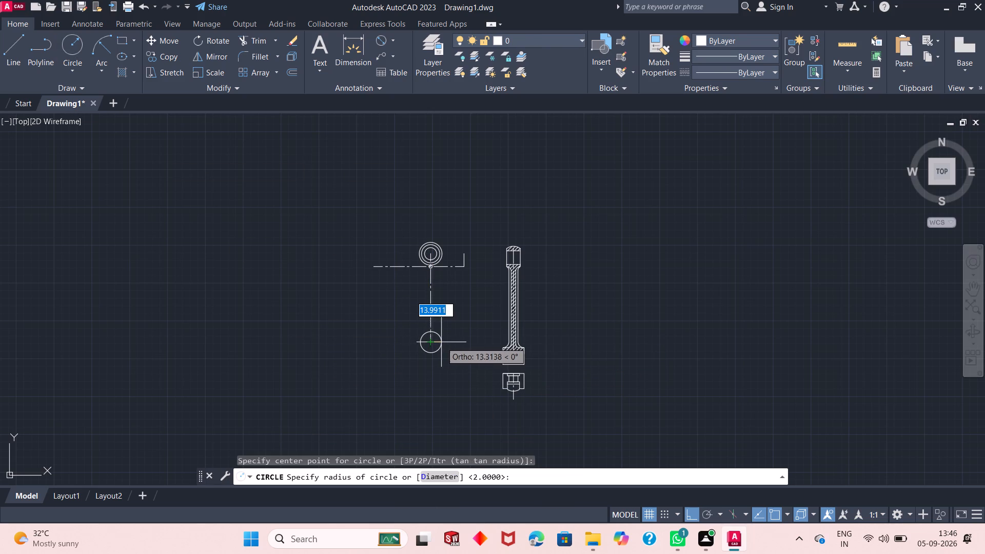
pyautogui.press('4')
pyautogui.press('Return')
# Make Layer1 current and draw a horizontal centreline through the radius 4 circle's centre, extending well beyond it on both sides.
pyautogui.scroll(-2, 435, 332)
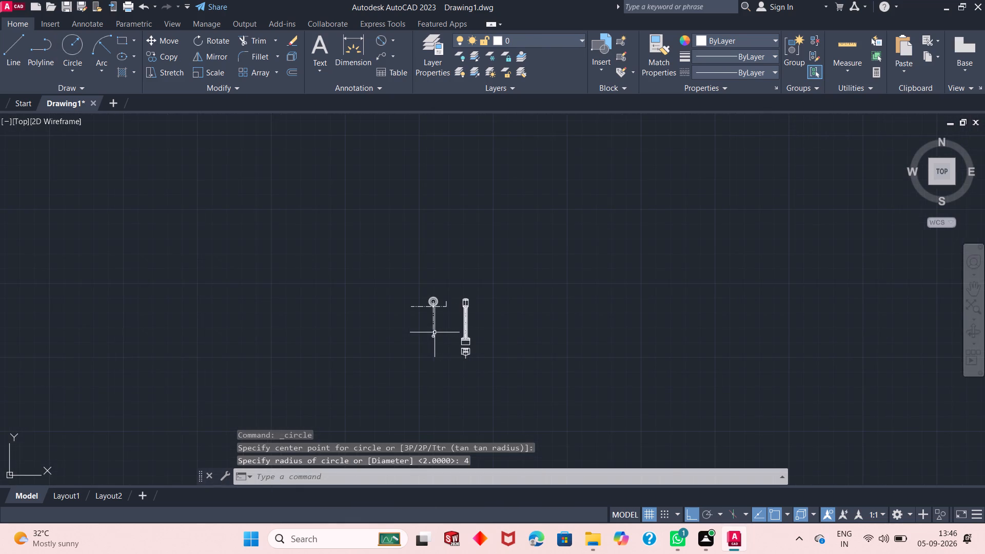
pyautogui.scroll(4, 435, 332)
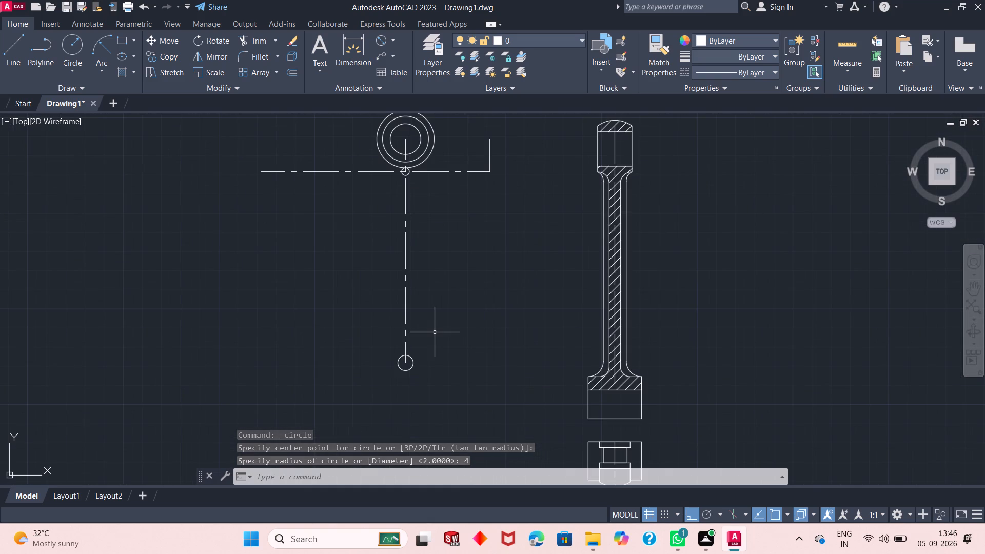
pyautogui.scroll(1, 422, 339)
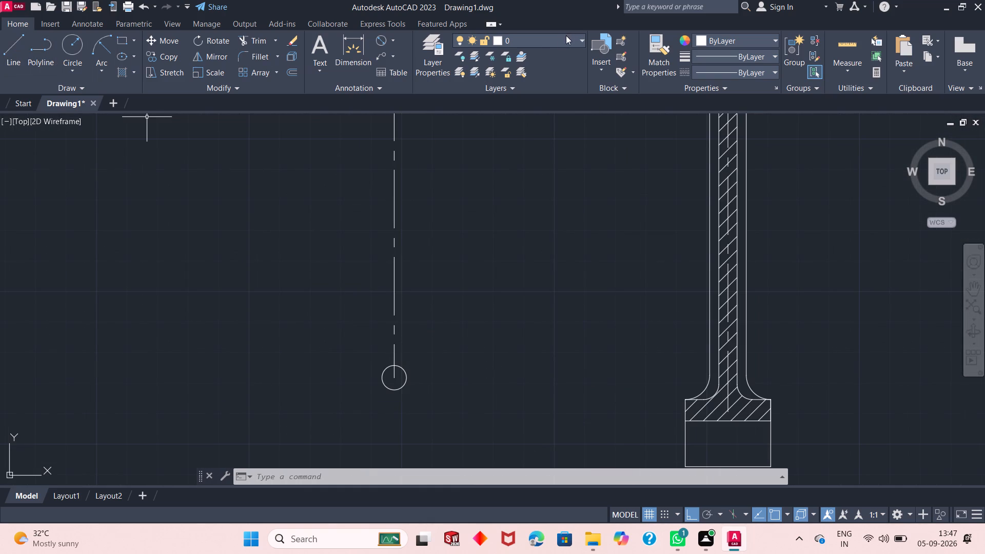
pyautogui.click(554, 42)
pyautogui.click(554, 69)
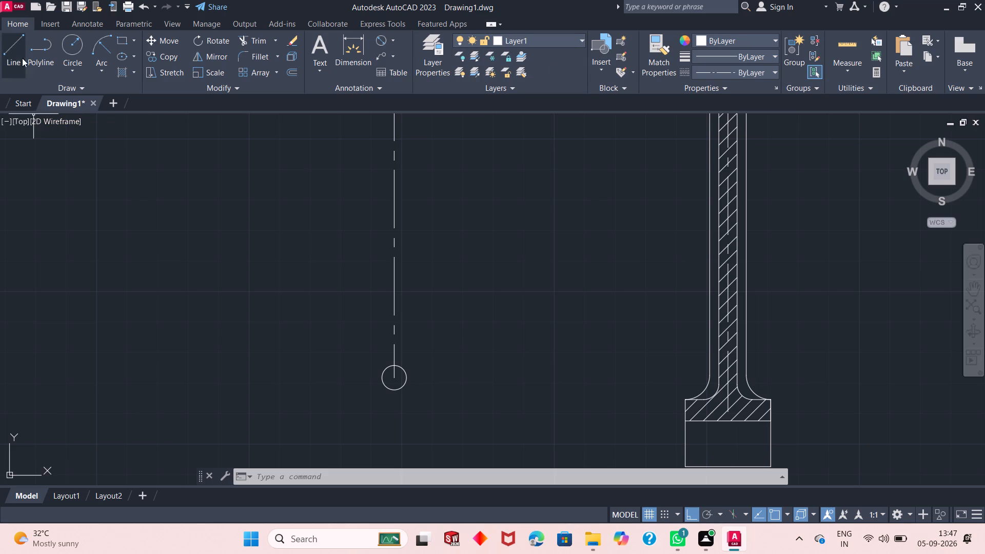
pyautogui.click(19, 56)
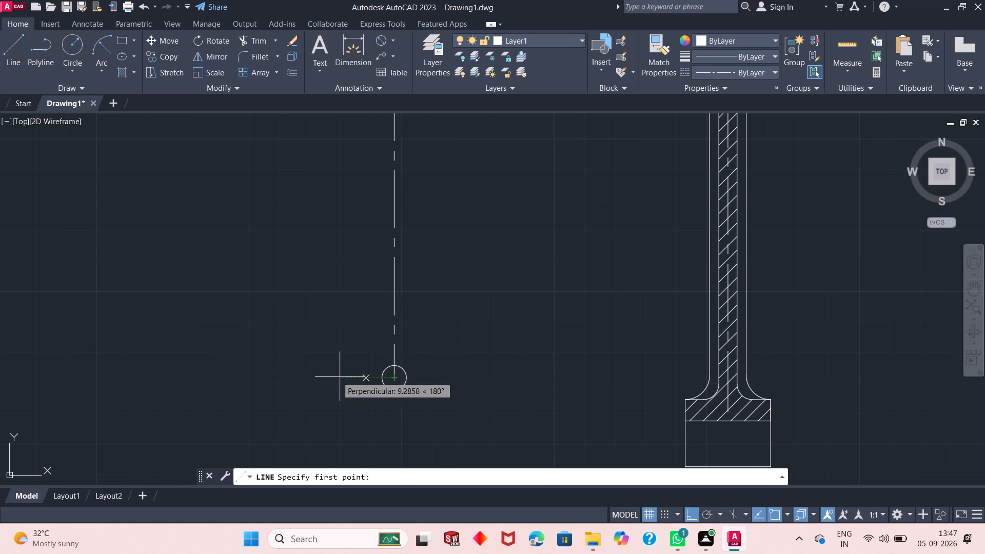
pyautogui.click(305, 377)
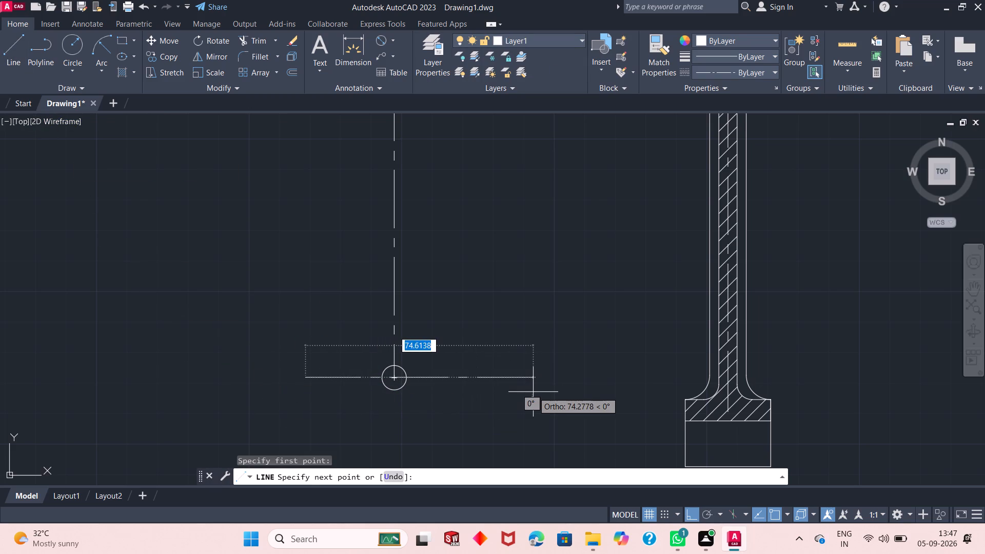
pyautogui.click(518, 378)
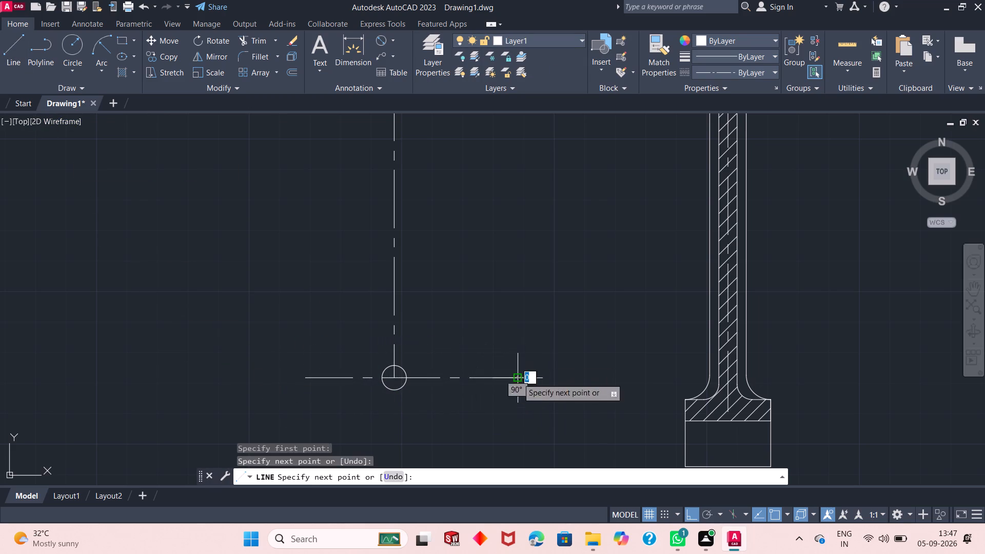
pyautogui.press('Escape')
# From the radius 4 circle's centre, draw connected lines 7 units down, 15 units to the right and 7 units down.
pyautogui.press('space')
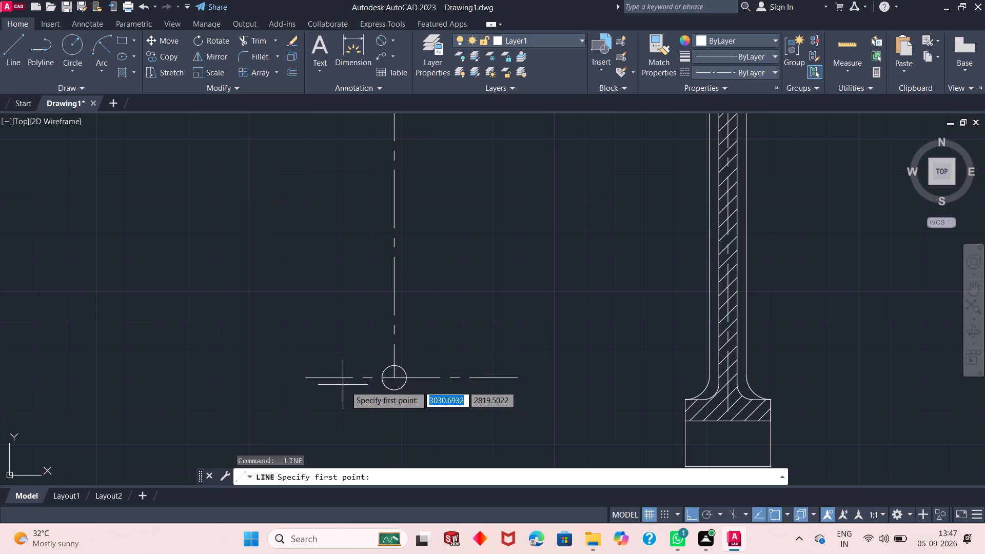
pyautogui.click(393, 380)
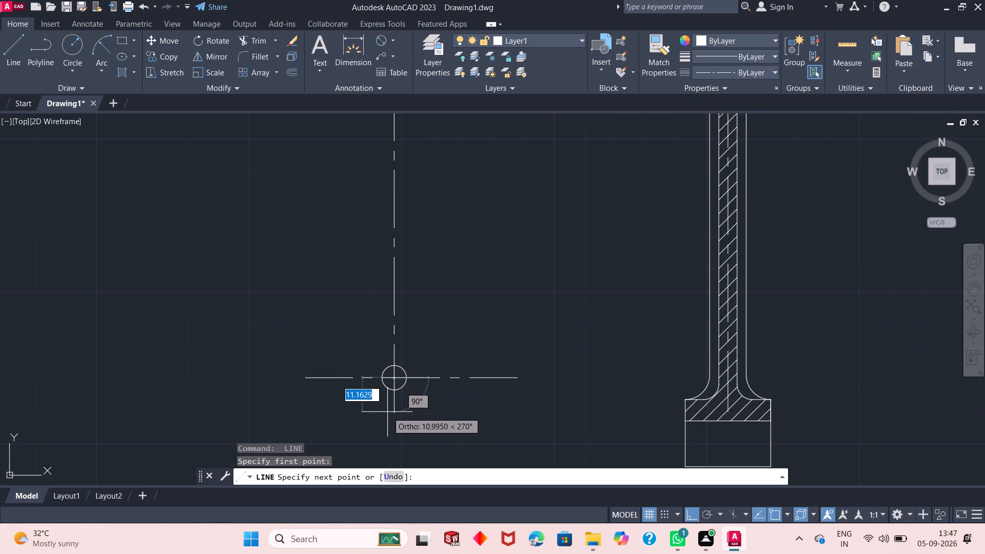
pyautogui.press('7')
pyautogui.press('Return')
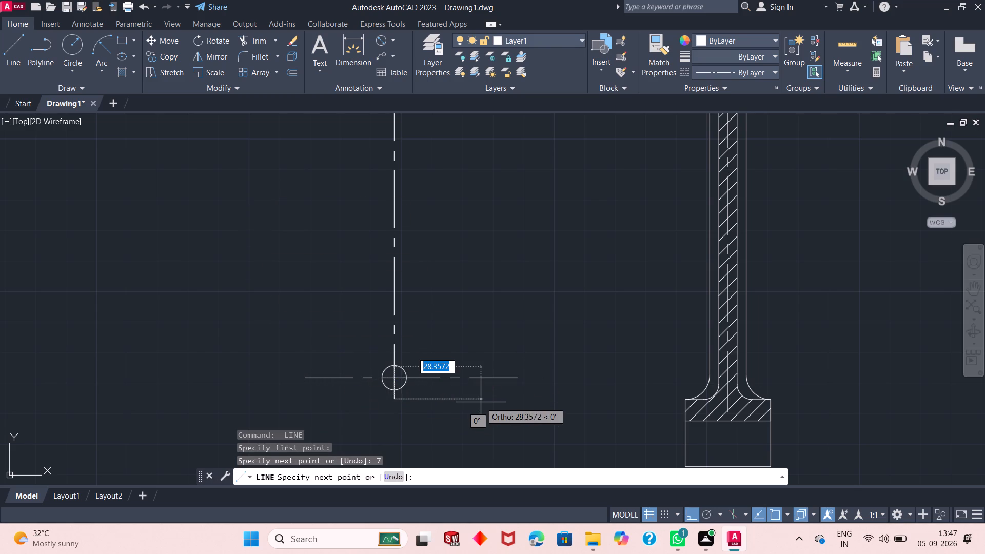
pyautogui.write('15')
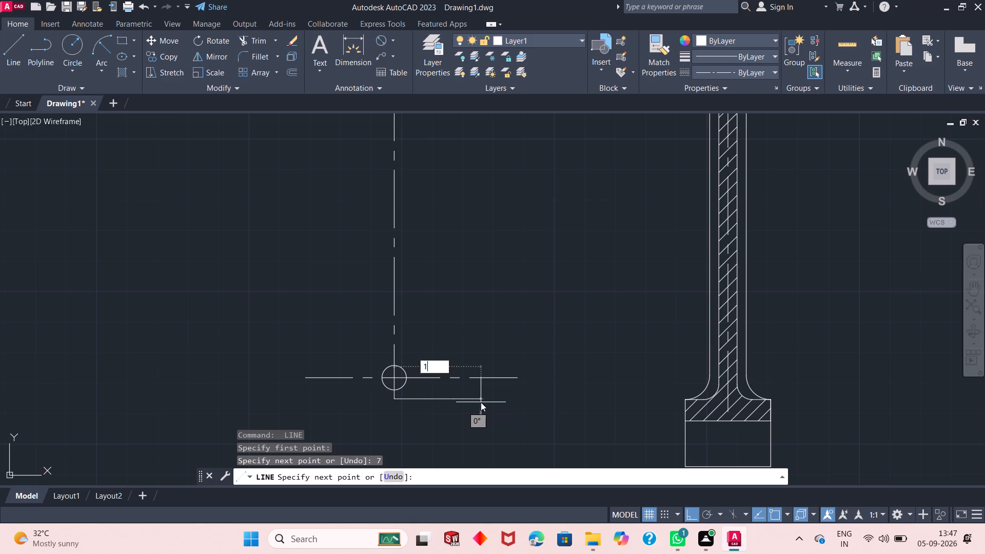
pyautogui.press('Return')
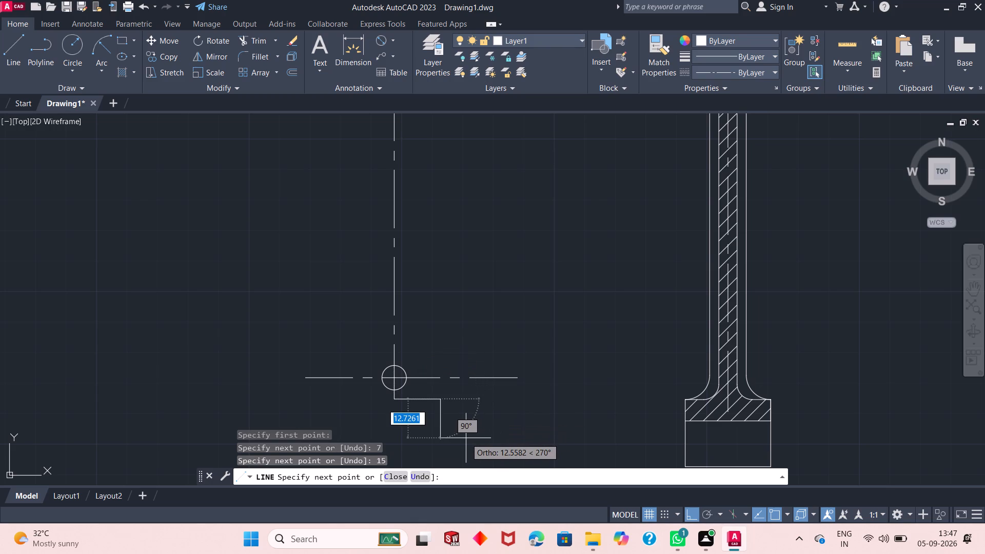
pyautogui.press('Escape')
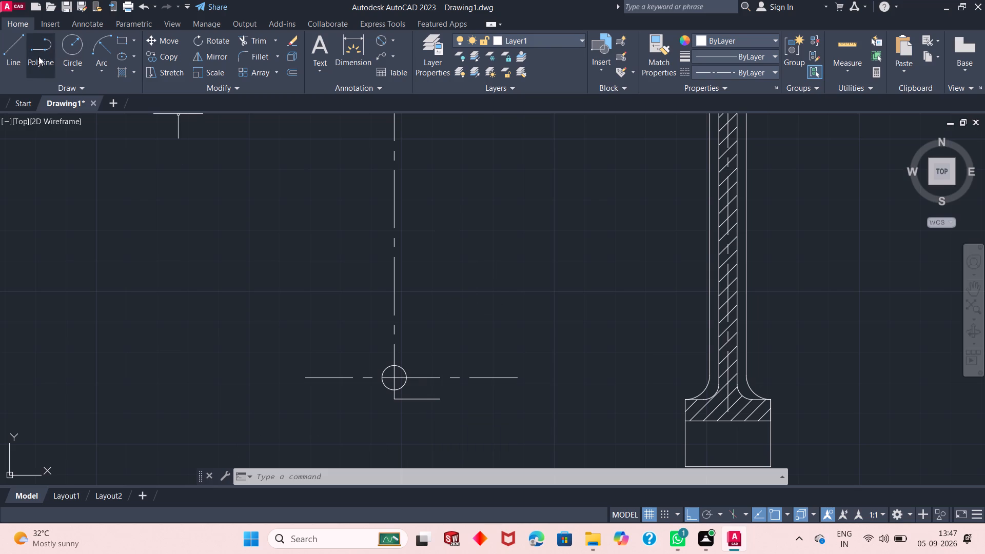
pyautogui.click(9, 49)
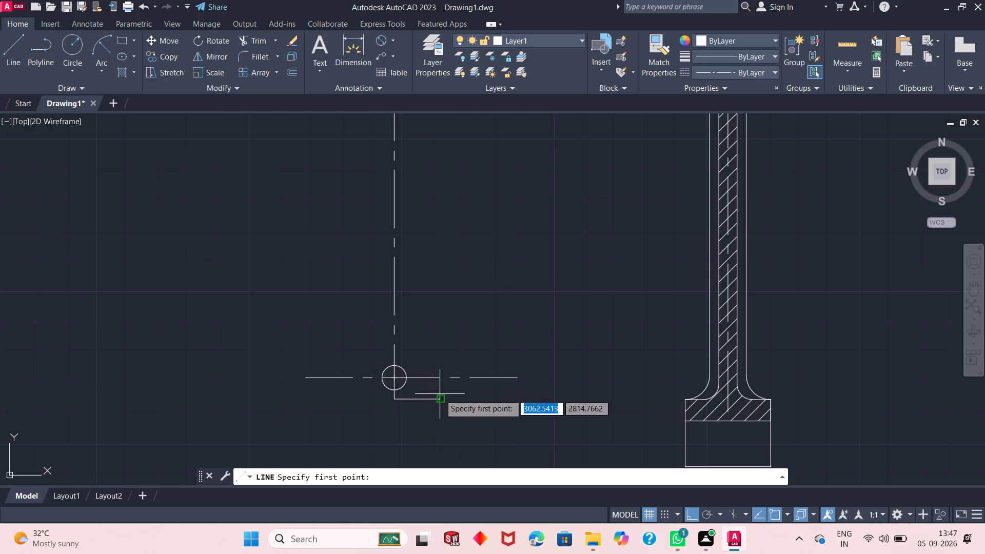
pyautogui.click(440, 402)
pyautogui.press('7')
pyautogui.press('Return')
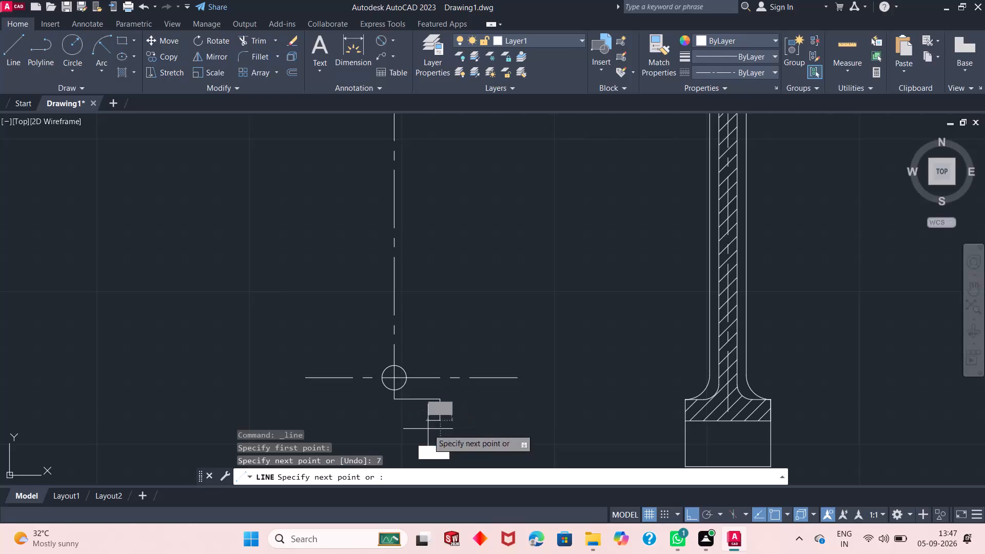
pyautogui.press('Escape')
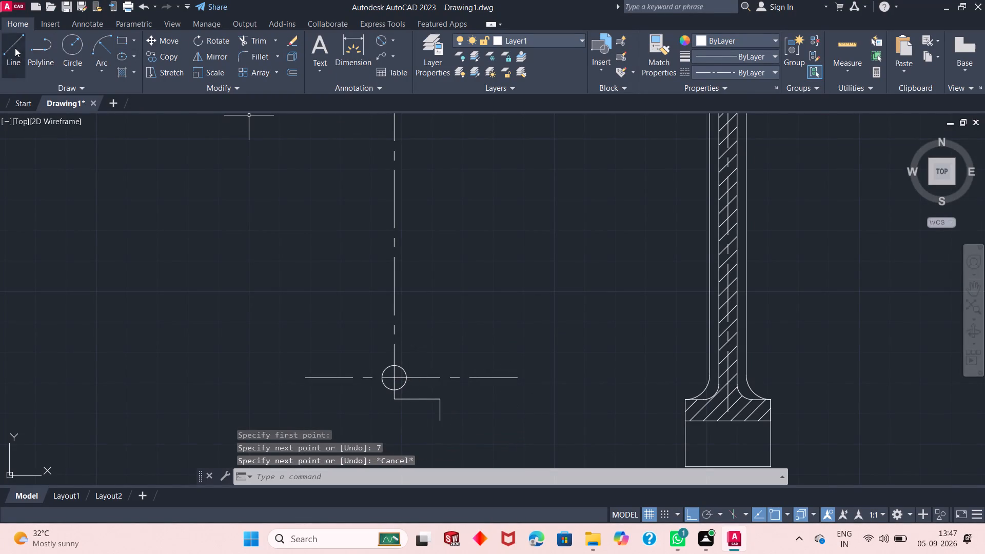
# From the lower end of the 7-unit line below the circle, draw lines 15 units to the left and 7 units down.
pyautogui.click(15, 47)
pyautogui.click(396, 402)
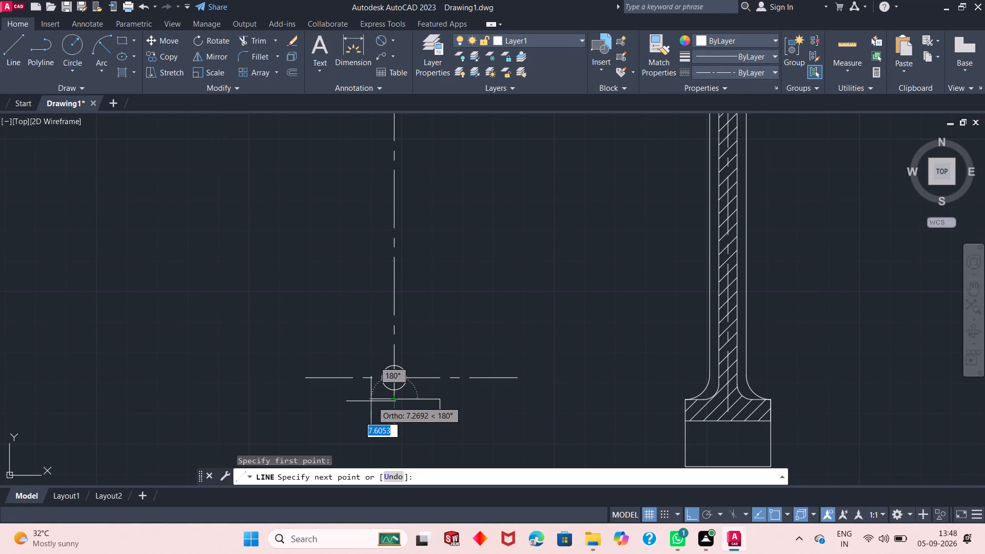
pyautogui.write('15')
pyautogui.press('Return')
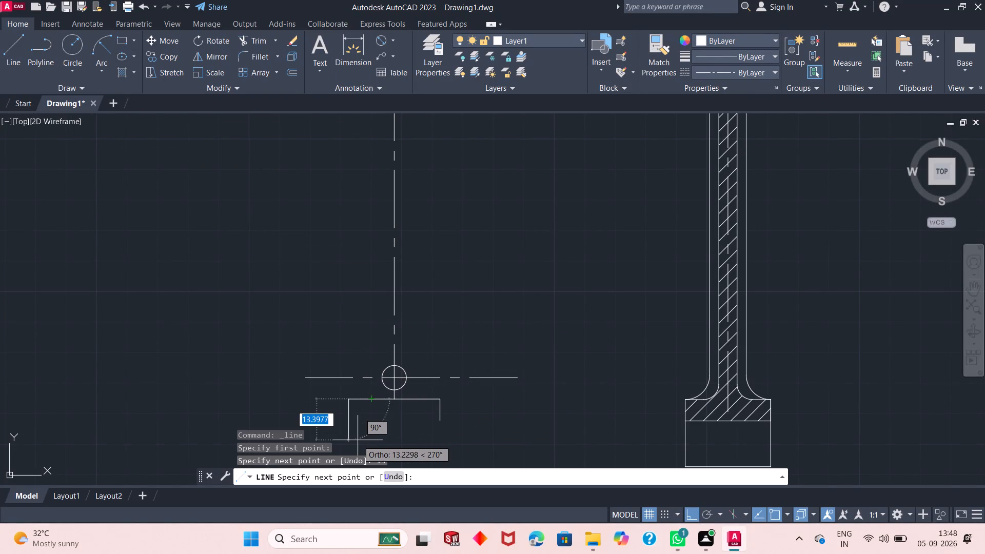
pyautogui.press('7')
pyautogui.press('Return')
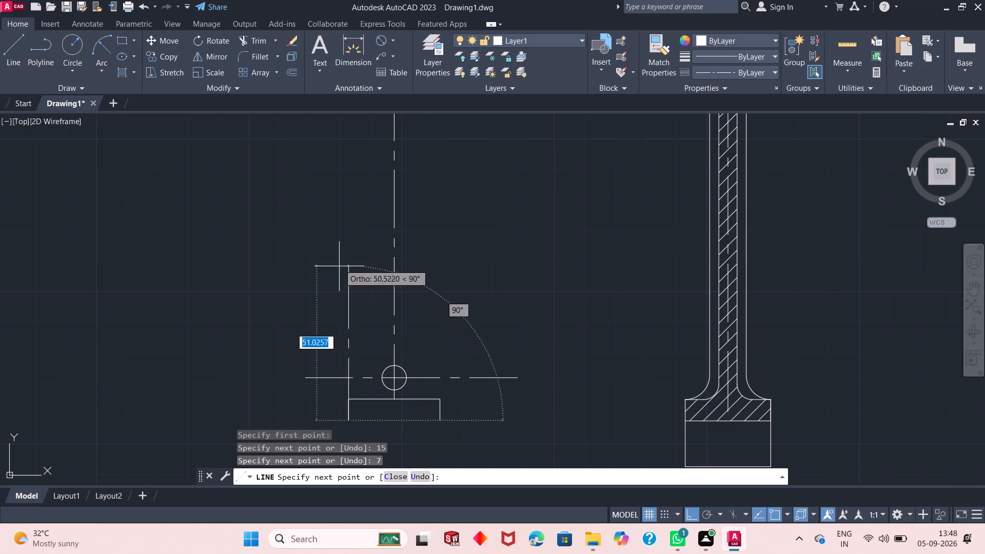
# Make layer 0 the current layer.
pyautogui.press('Escape')
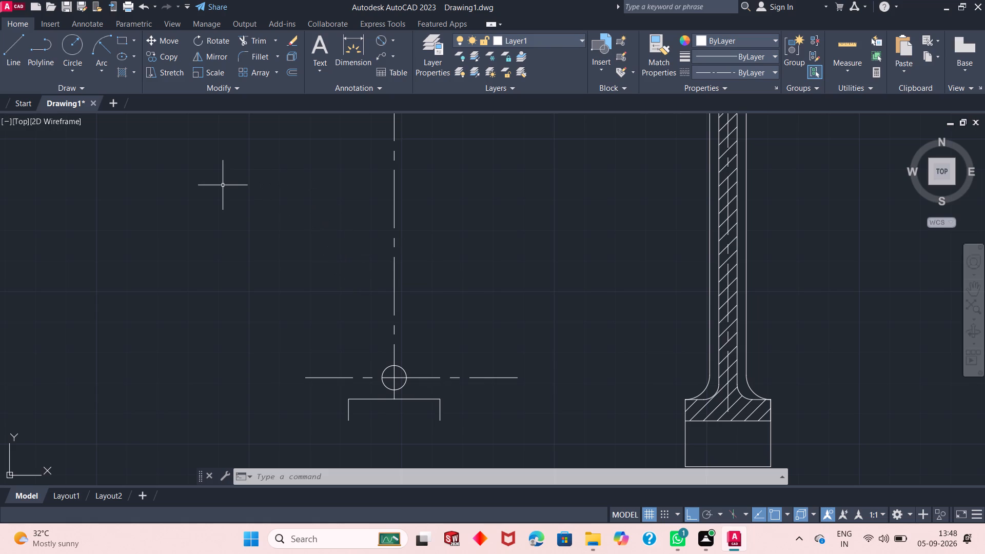
pyautogui.scroll(3, 350, 284)
pyautogui.scroll(-5, 350, 284)
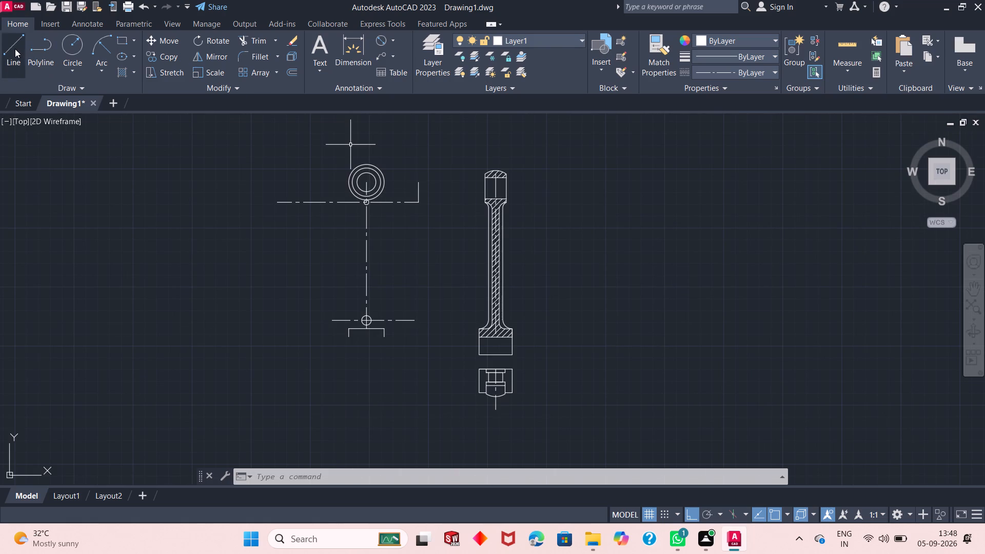
pyautogui.click(550, 37)
pyautogui.click(543, 56)
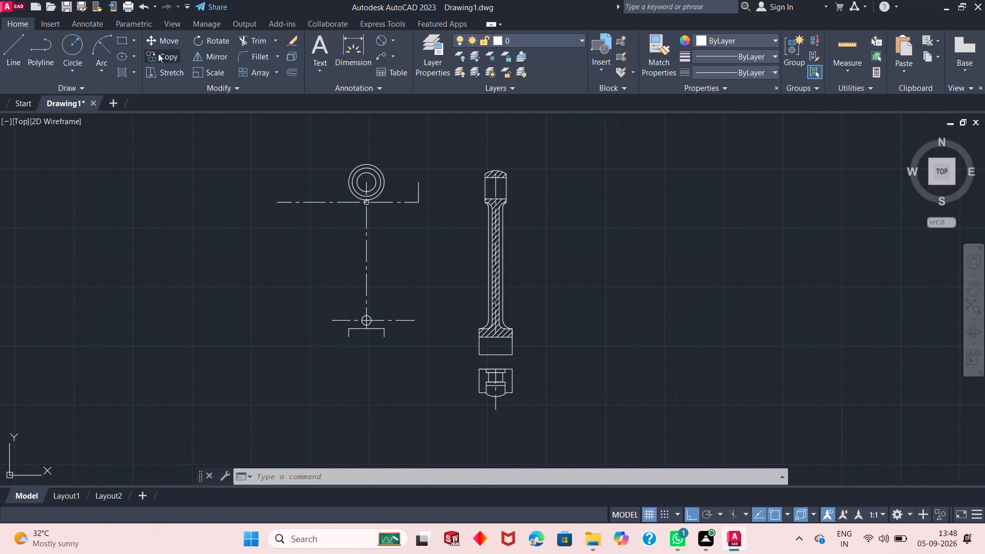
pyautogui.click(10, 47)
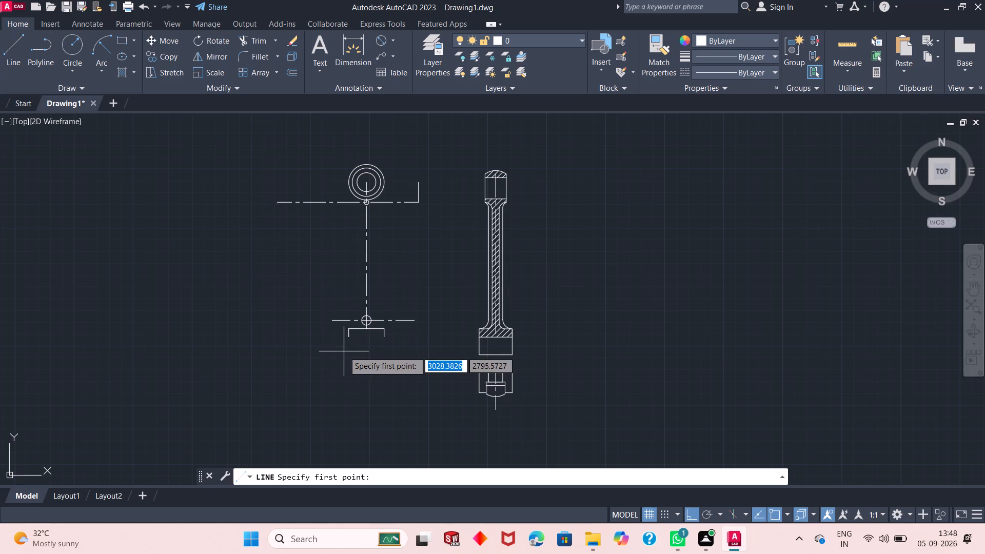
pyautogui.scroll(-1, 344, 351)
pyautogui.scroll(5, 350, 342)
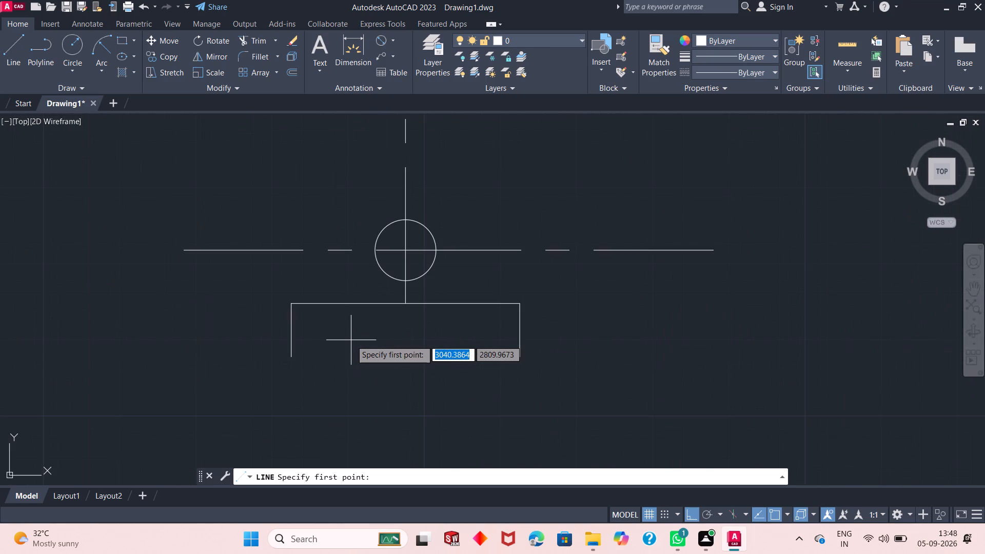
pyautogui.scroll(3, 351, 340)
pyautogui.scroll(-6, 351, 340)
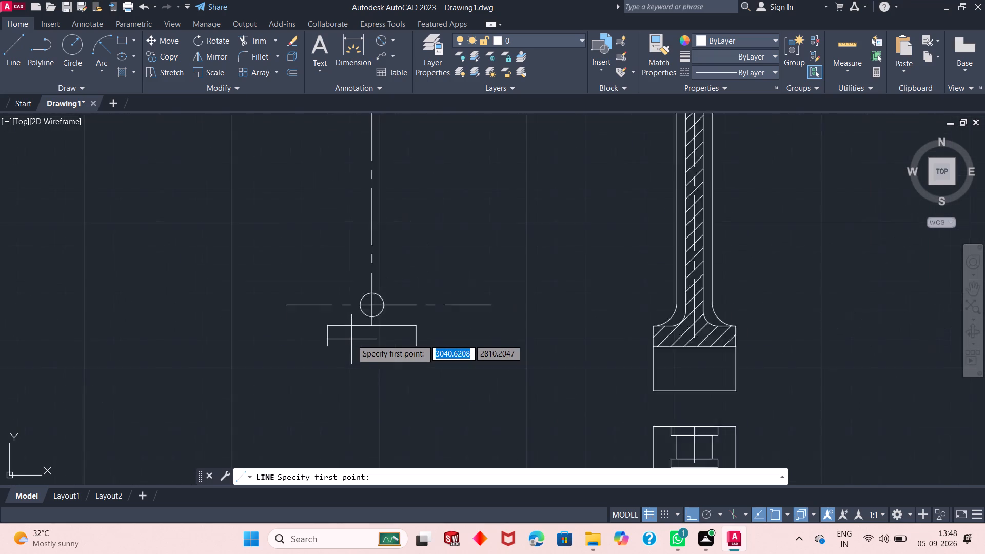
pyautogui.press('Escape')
# Delete the two short vertical lines at the ends of the horizontal line below the radius 4 circle.
pyautogui.click(336, 340)
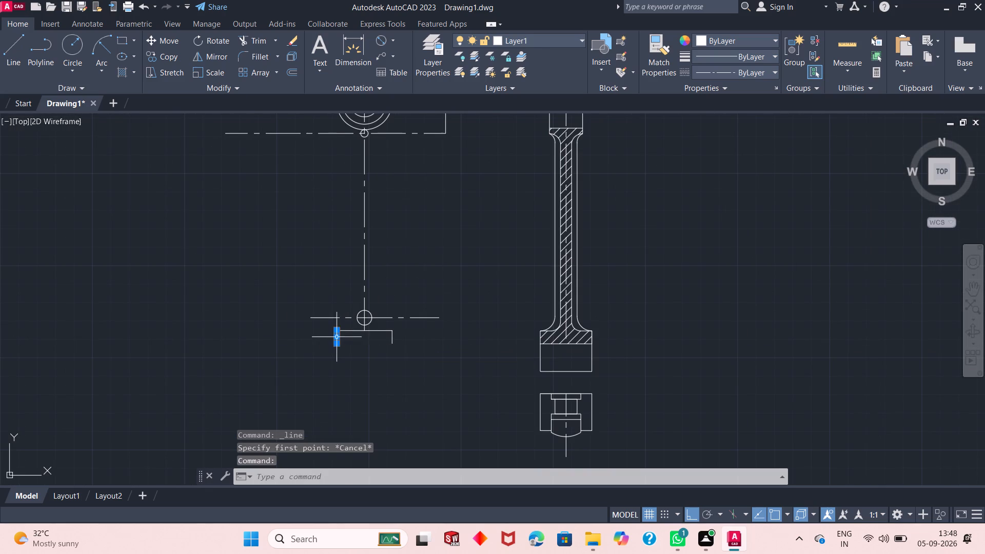
pyautogui.click(392, 337)
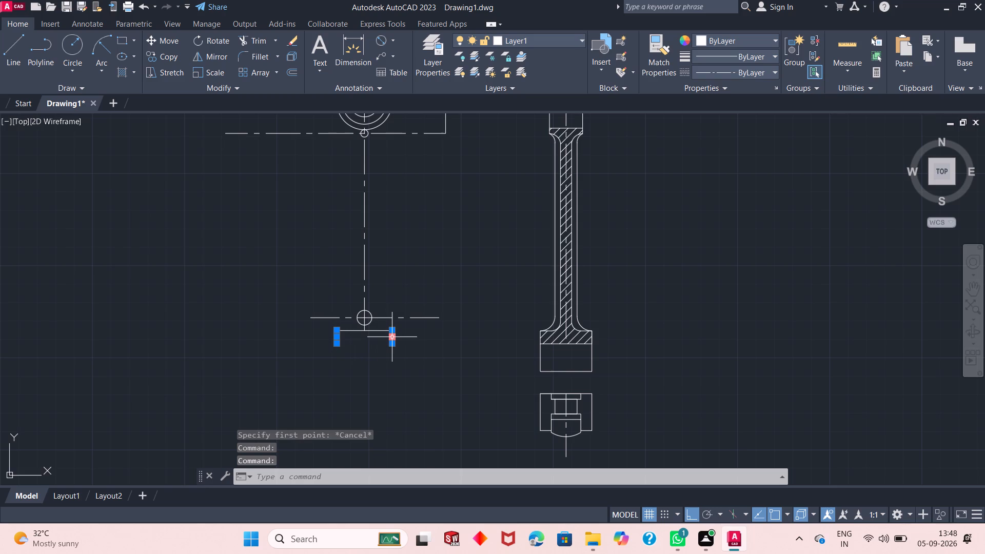
pyautogui.press('BackSpace')
pyautogui.press('Delete')
# On layer 0, draw a line 7 units down from each end of the horizontal line below the radius 4 circle.
pyautogui.click(542, 39)
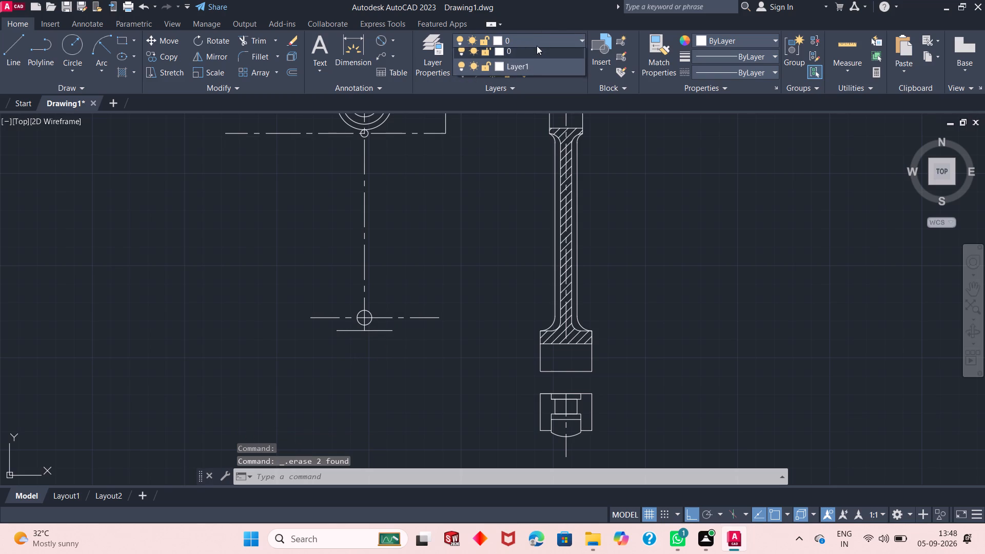
pyautogui.click(536, 51)
pyautogui.click(12, 44)
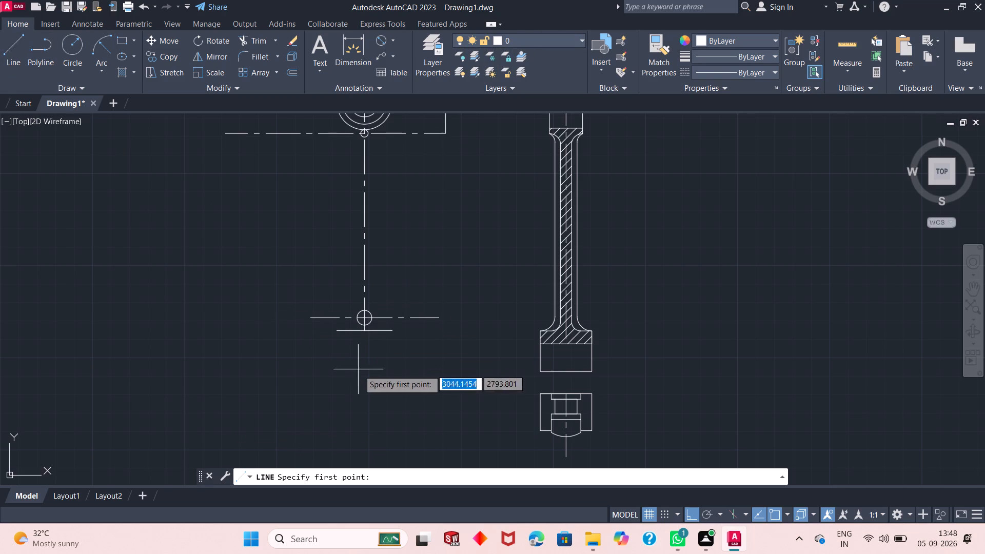
pyautogui.click(393, 328)
pyautogui.press('7')
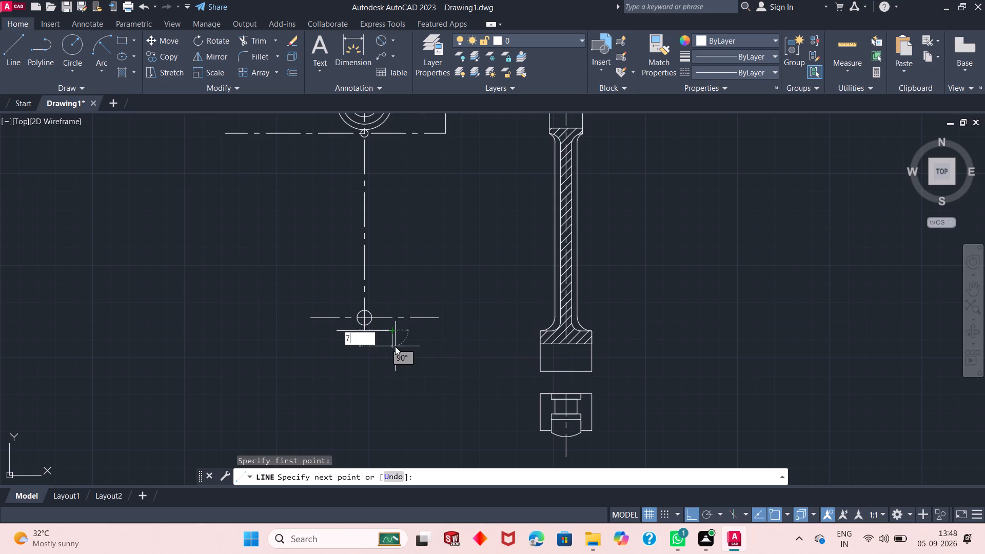
pyautogui.press('Return')
pyautogui.press('space')
pyautogui.press('space')
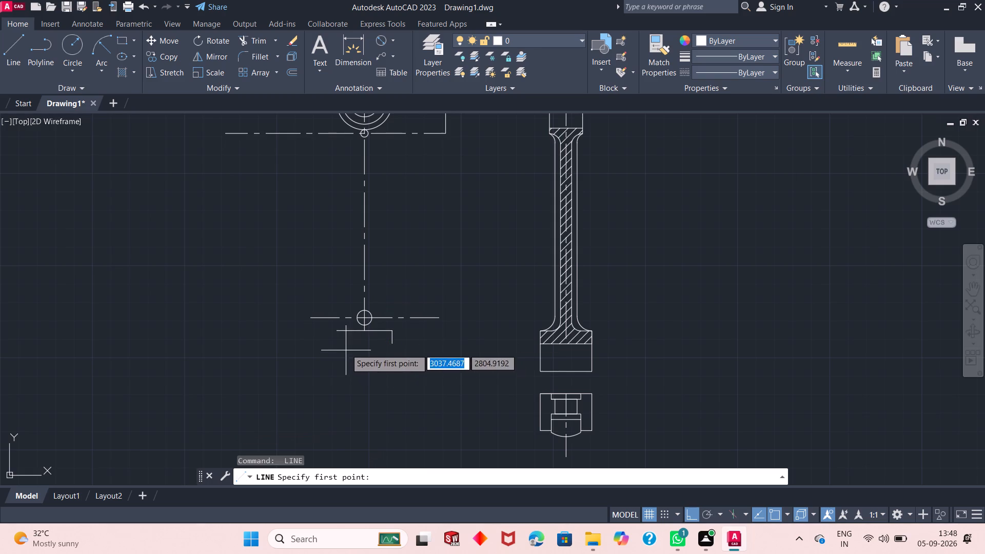
pyautogui.click(337, 334)
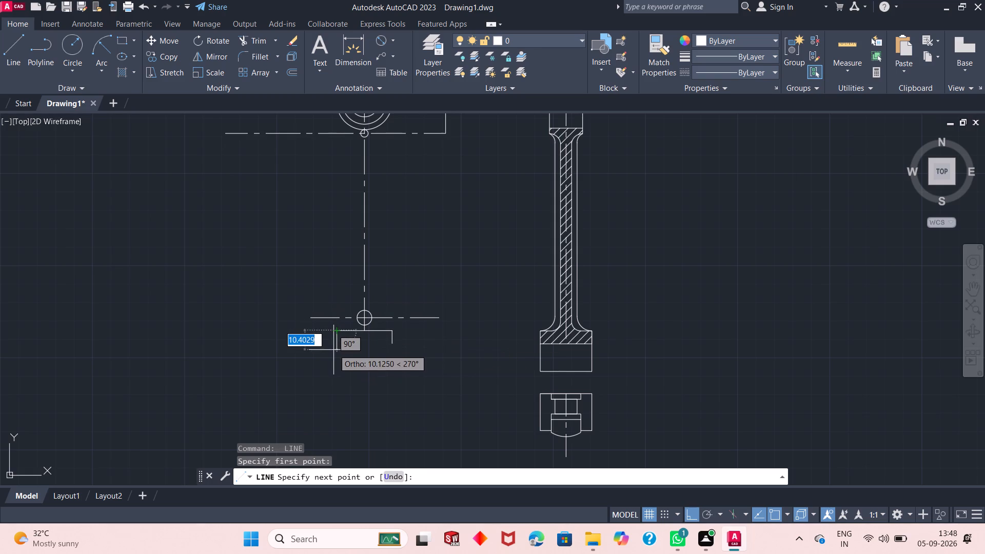
pyautogui.press('7')
pyautogui.press('Return')
pyautogui.press('Return')
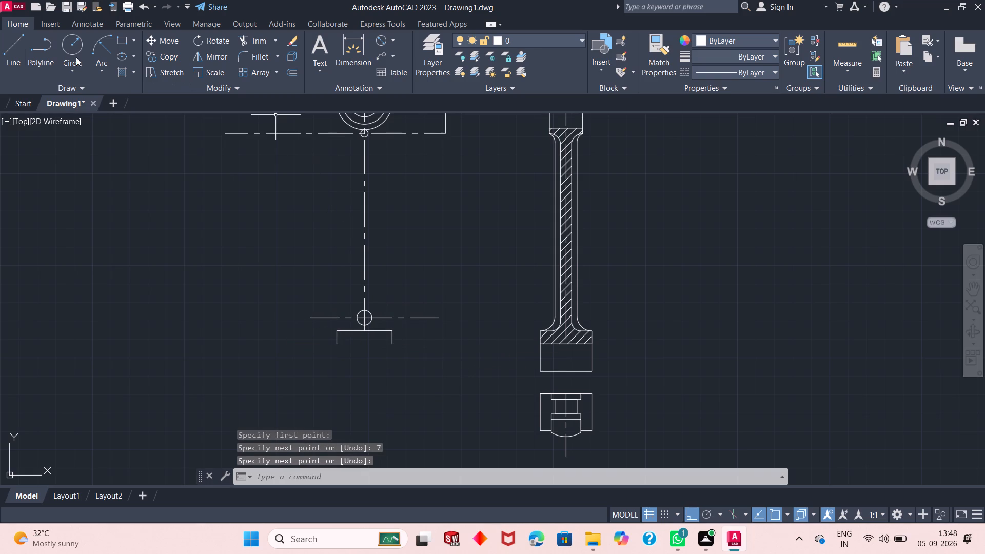
# With ortho off, draw the shank's two tapered sides between the side quadrants of the small upper circle and the radius 4 circle.
pyautogui.click(9, 51)
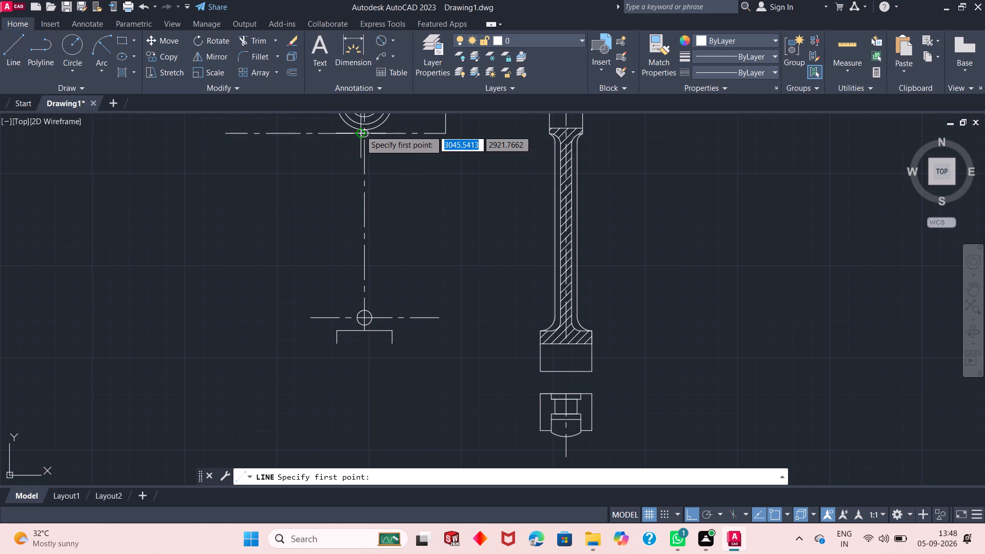
pyautogui.click(361, 131)
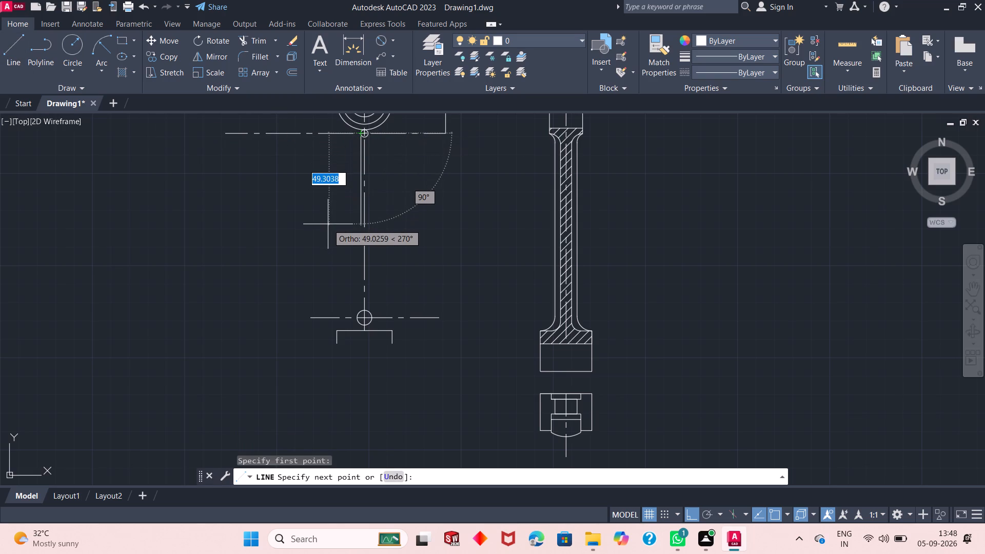
pyautogui.press('F8')
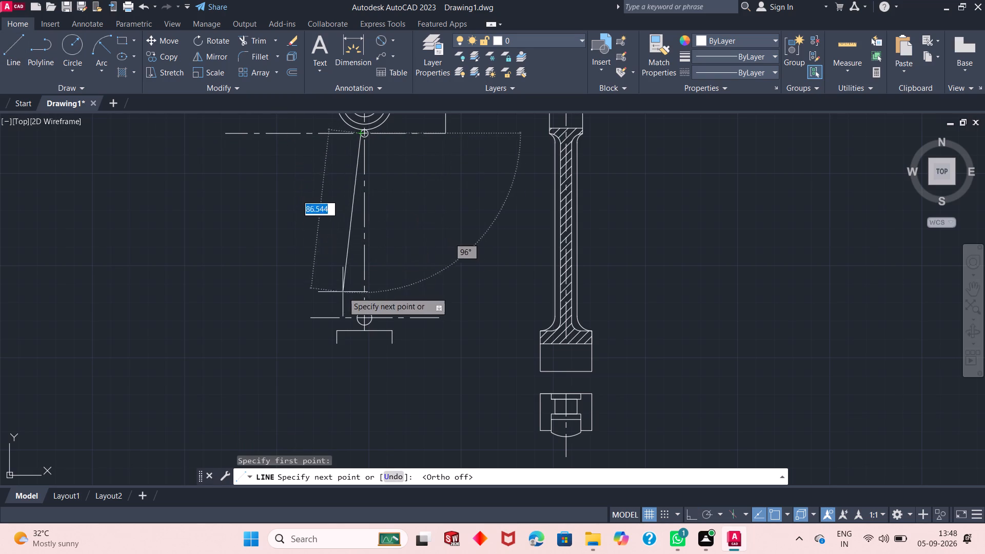
pyautogui.click(353, 321)
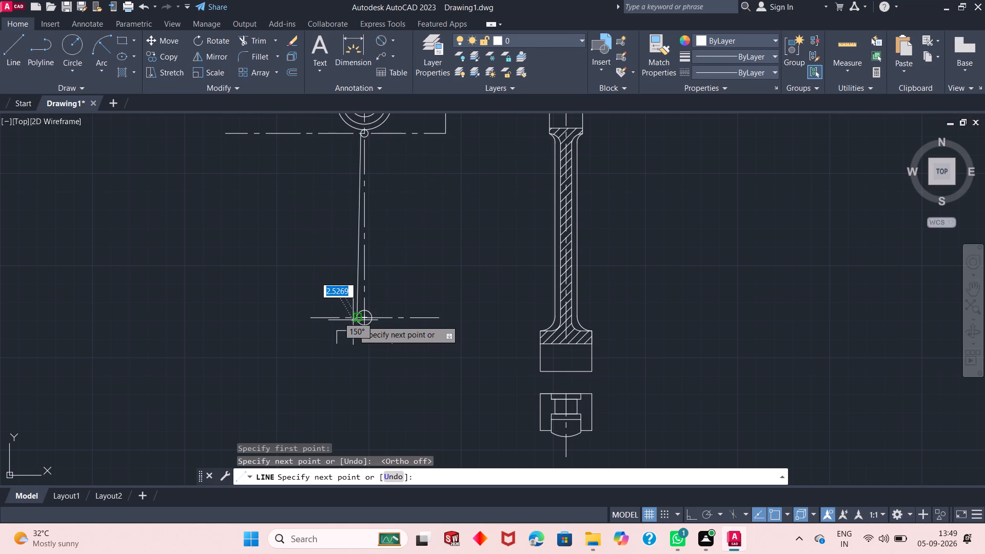
pyautogui.press('space')
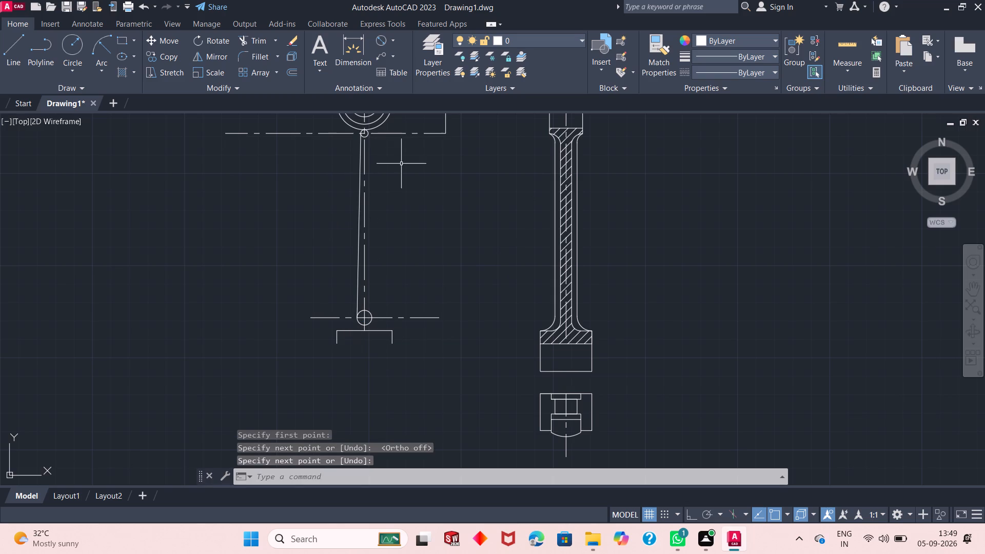
pyautogui.press('space')
pyautogui.click(371, 135)
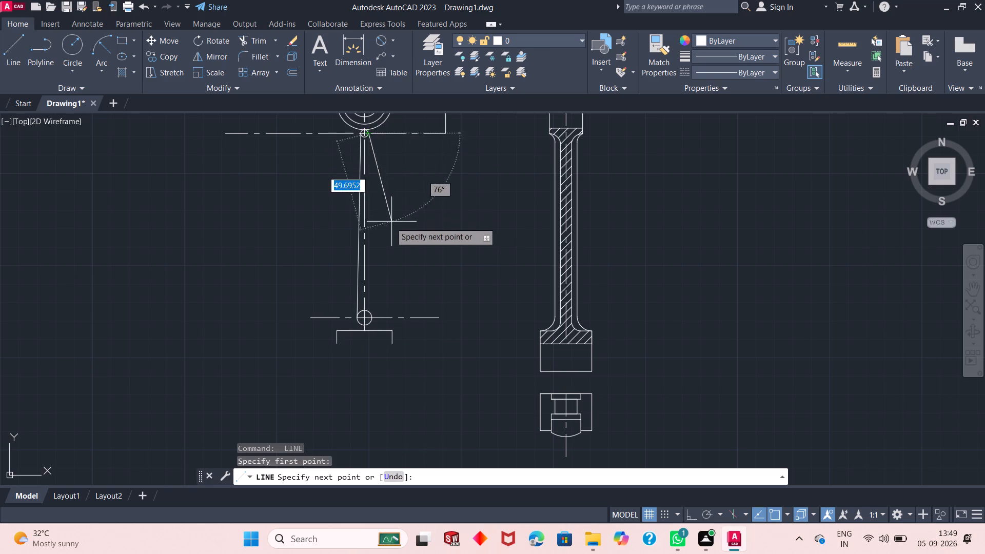
pyautogui.click(375, 320)
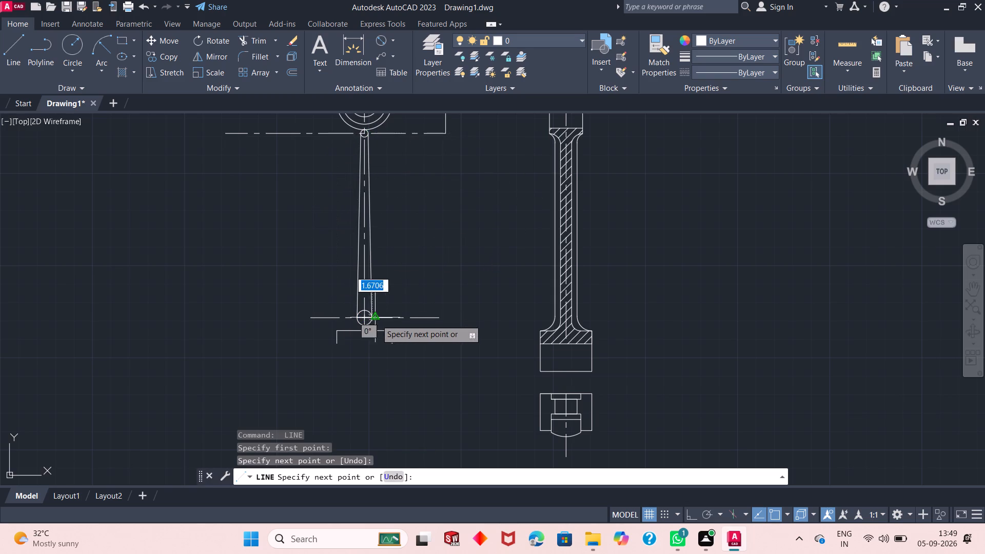
pyautogui.press('space')
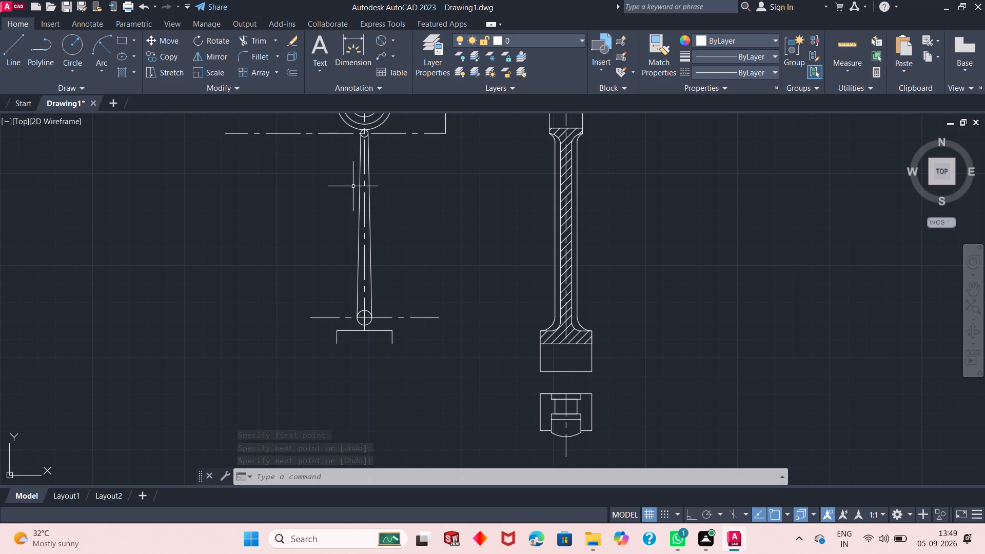
# Trim away the lower half of the small upper circle and the upper half of the radius 4 circle between the shank's sides.
pyautogui.scroll(2, 368, 121)
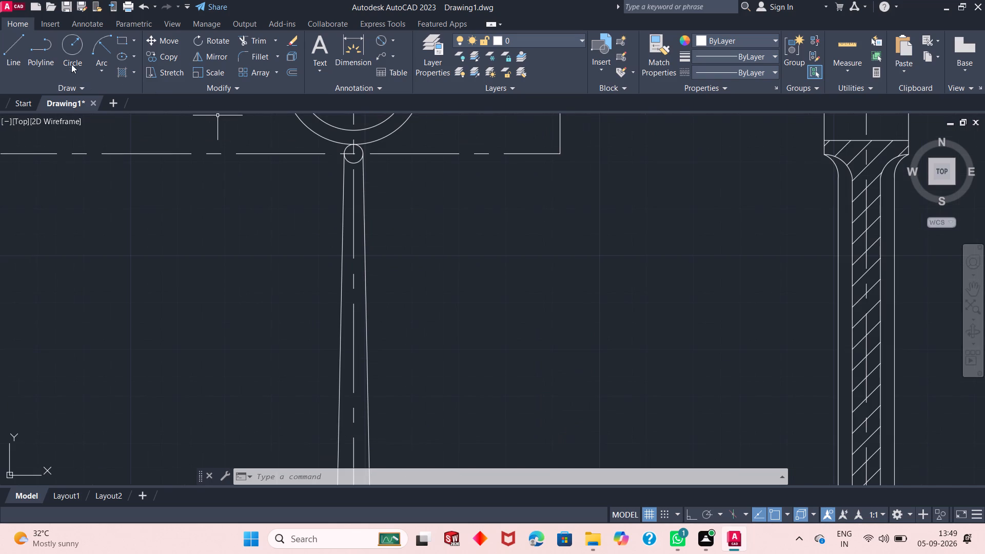
pyautogui.click(254, 35)
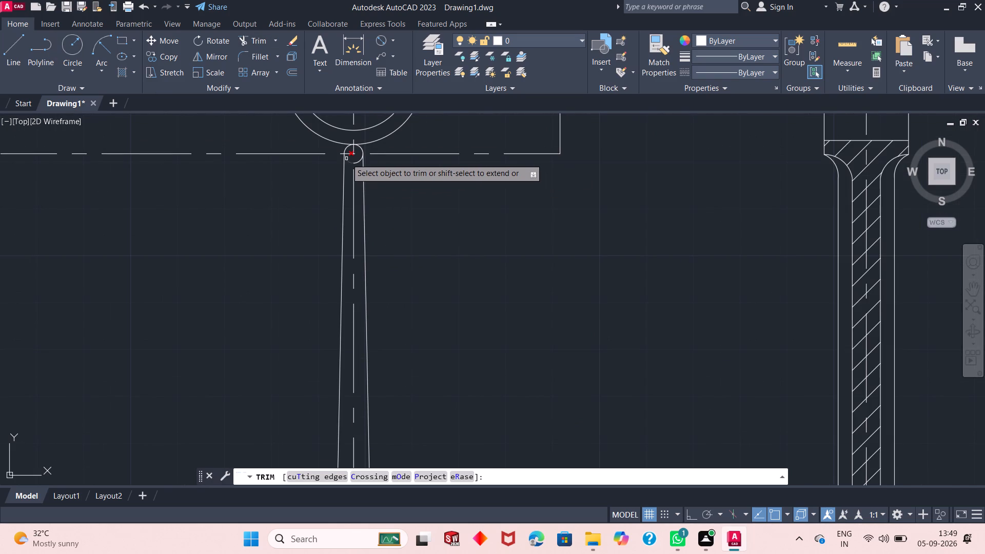
pyautogui.click(348, 164)
pyautogui.click(355, 164)
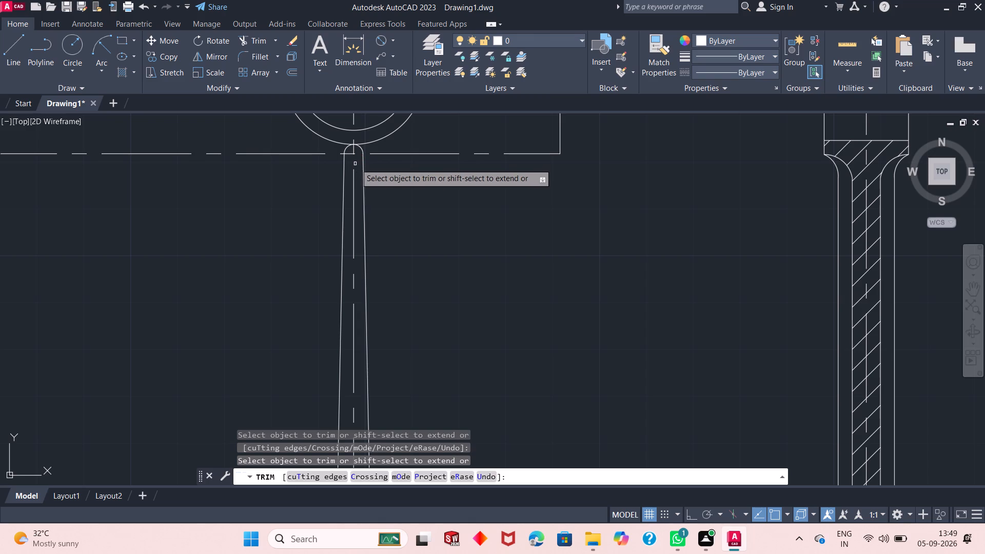
pyautogui.scroll(-2, 356, 176)
pyautogui.scroll(2, 340, 329)
pyautogui.scroll(2, 361, 406)
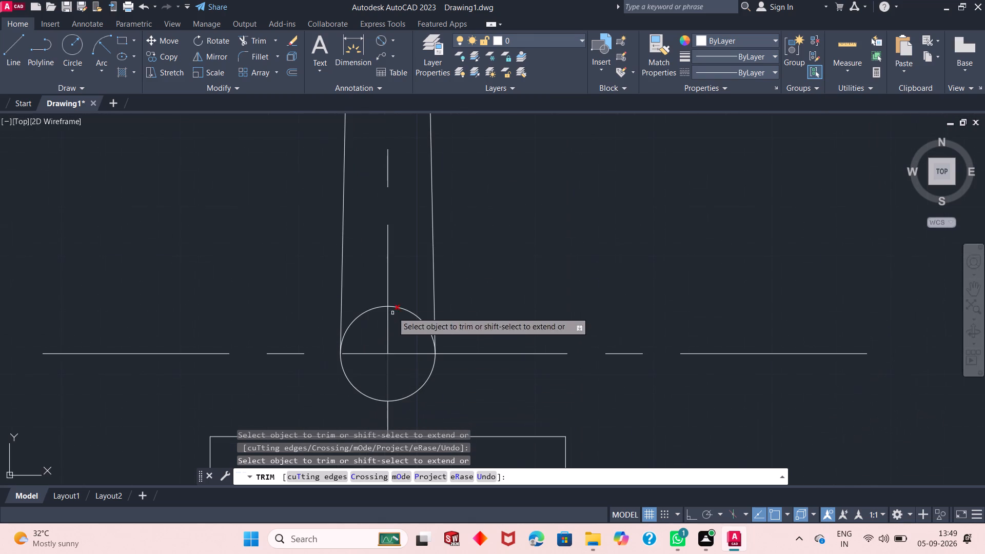
pyautogui.click(367, 313)
pyautogui.click(408, 311)
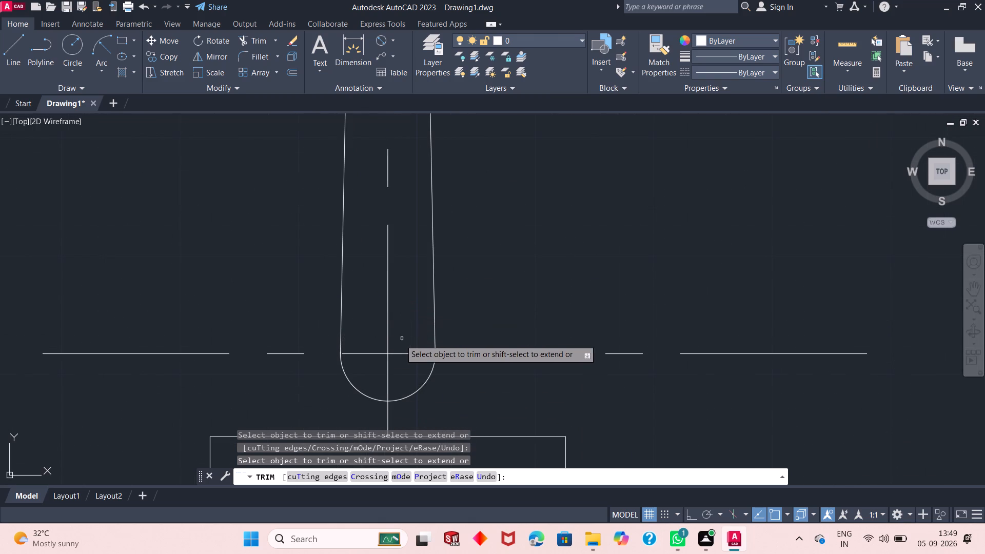
pyautogui.scroll(4, 399, 342)
pyautogui.scroll(-10, 399, 342)
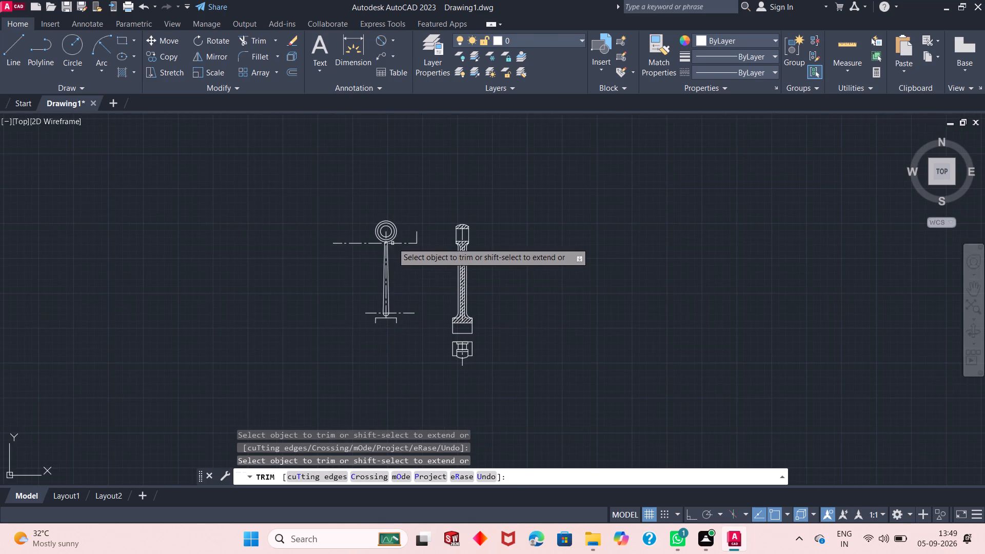
pyautogui.scroll(2, 393, 243)
pyautogui.press('Escape')
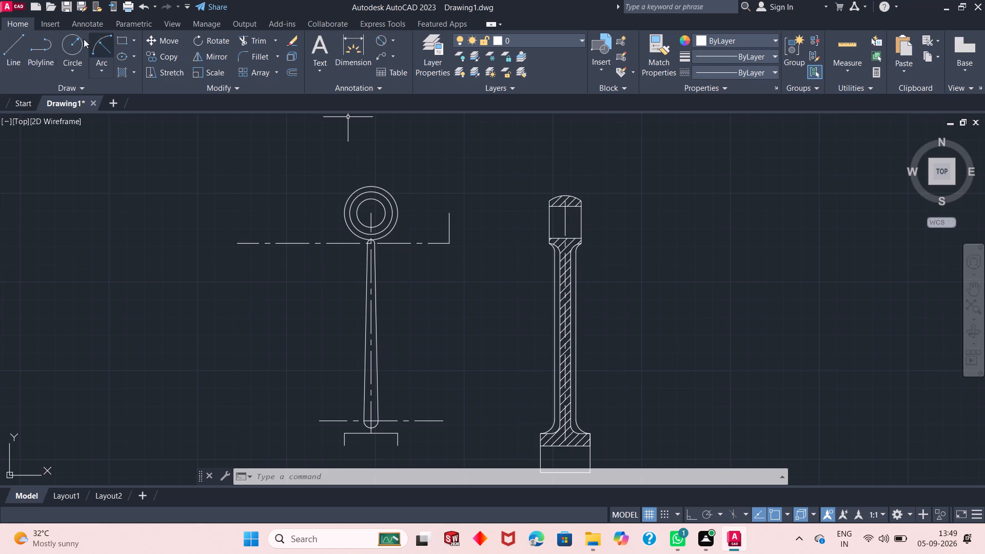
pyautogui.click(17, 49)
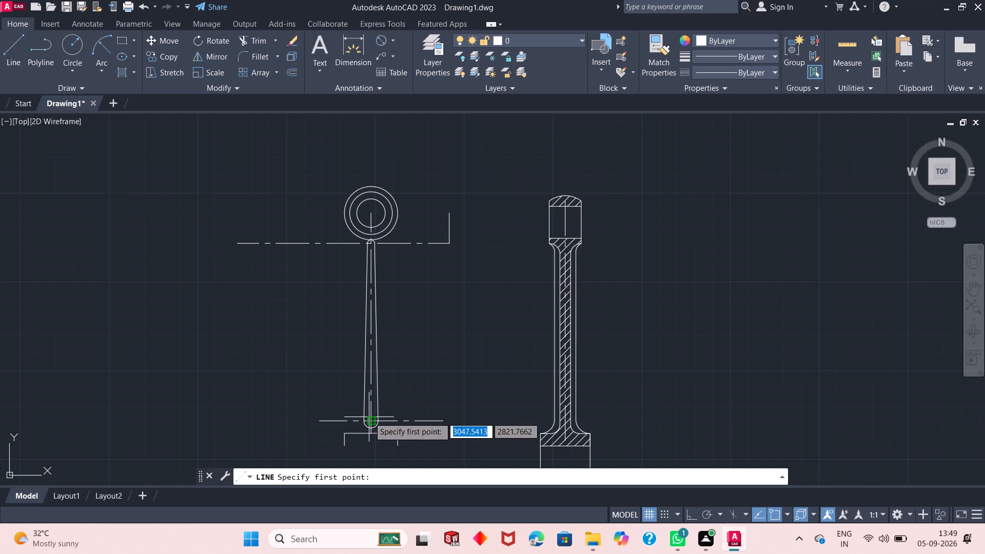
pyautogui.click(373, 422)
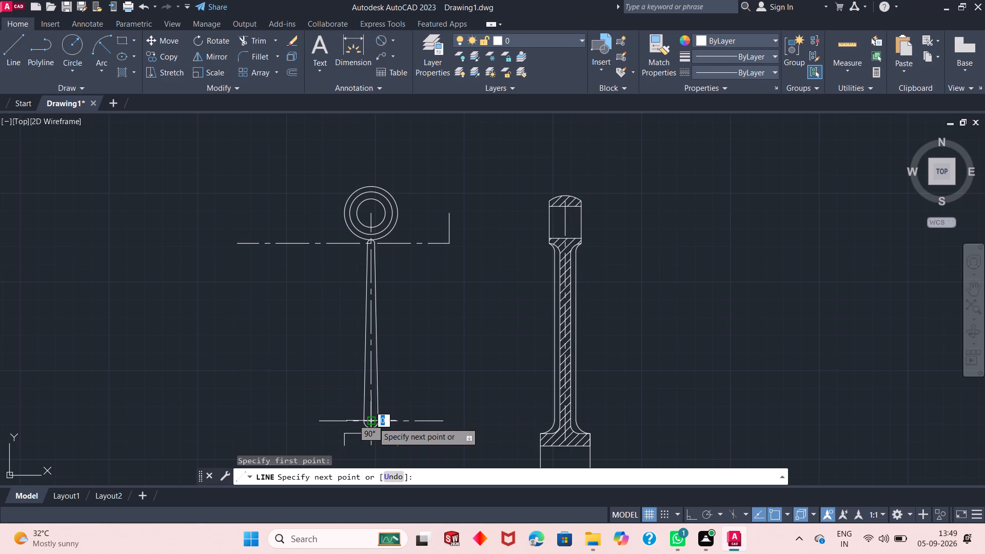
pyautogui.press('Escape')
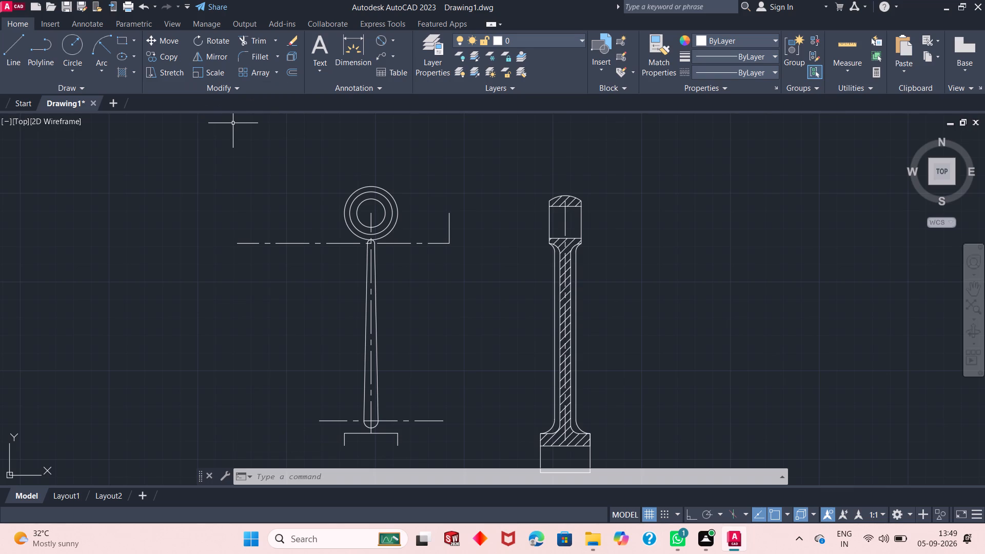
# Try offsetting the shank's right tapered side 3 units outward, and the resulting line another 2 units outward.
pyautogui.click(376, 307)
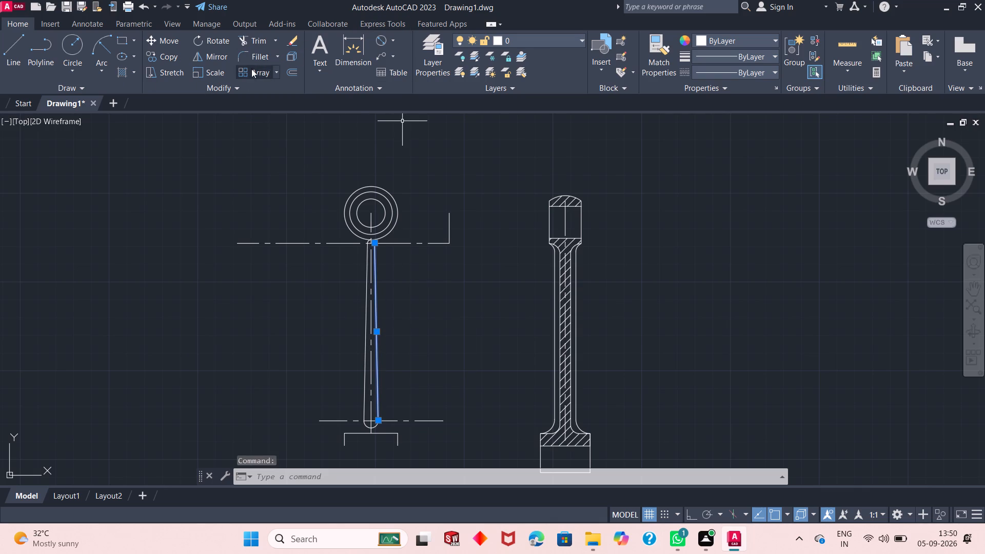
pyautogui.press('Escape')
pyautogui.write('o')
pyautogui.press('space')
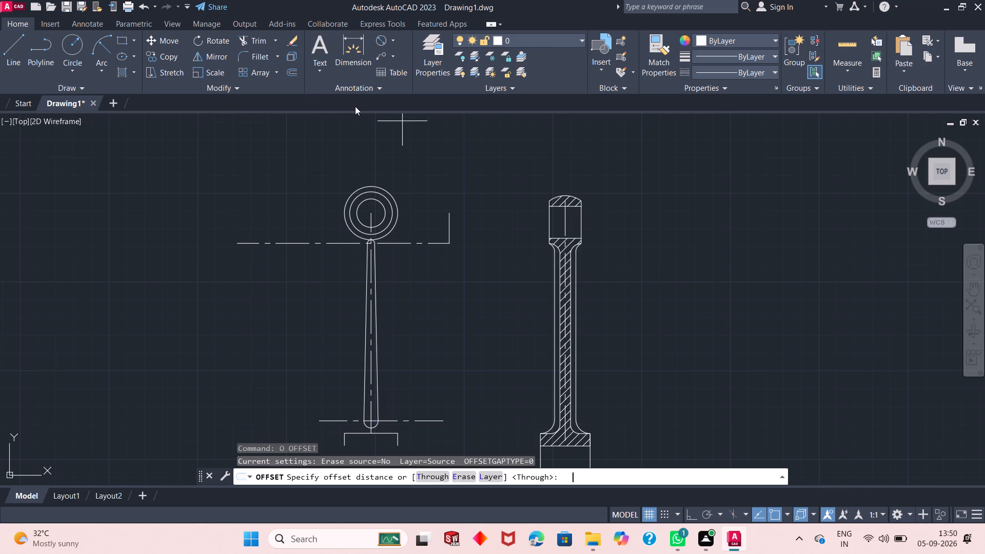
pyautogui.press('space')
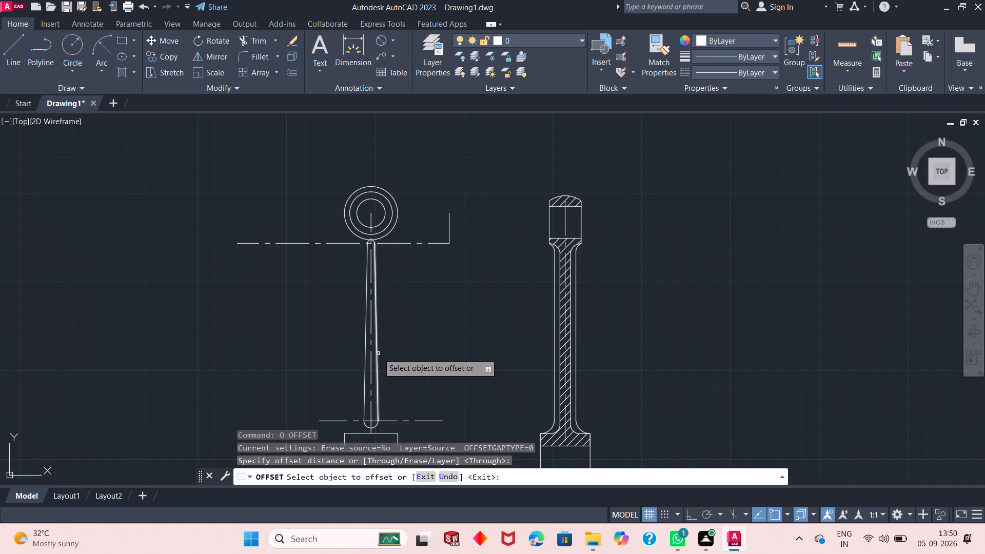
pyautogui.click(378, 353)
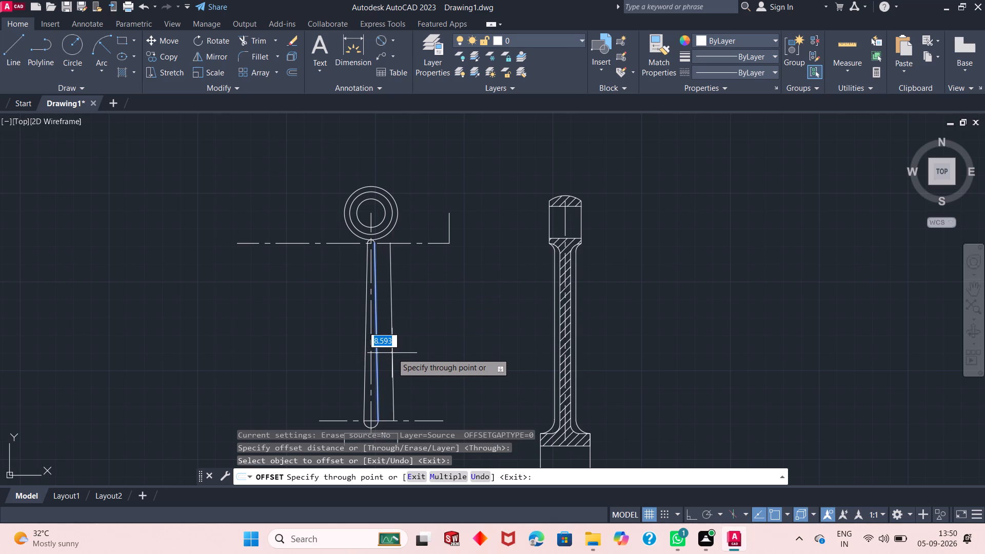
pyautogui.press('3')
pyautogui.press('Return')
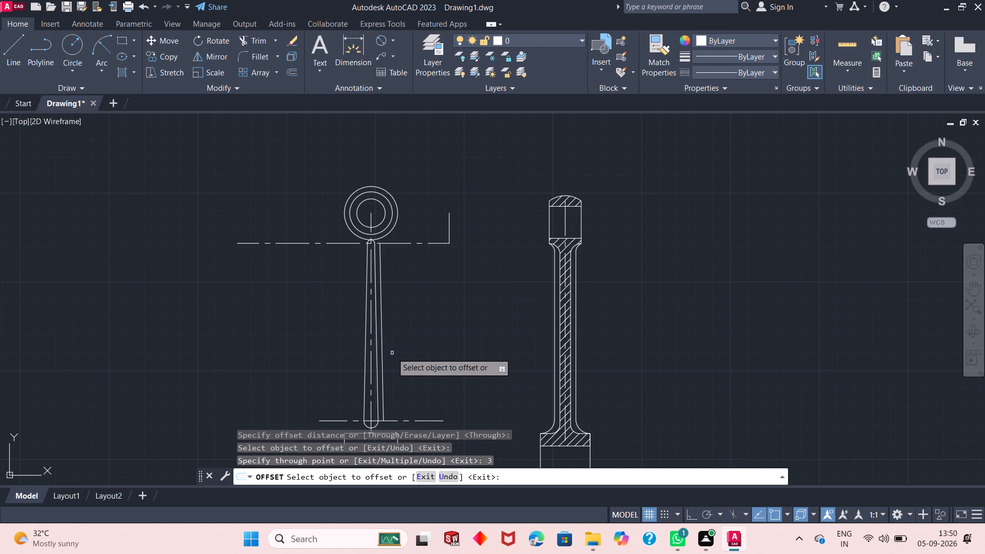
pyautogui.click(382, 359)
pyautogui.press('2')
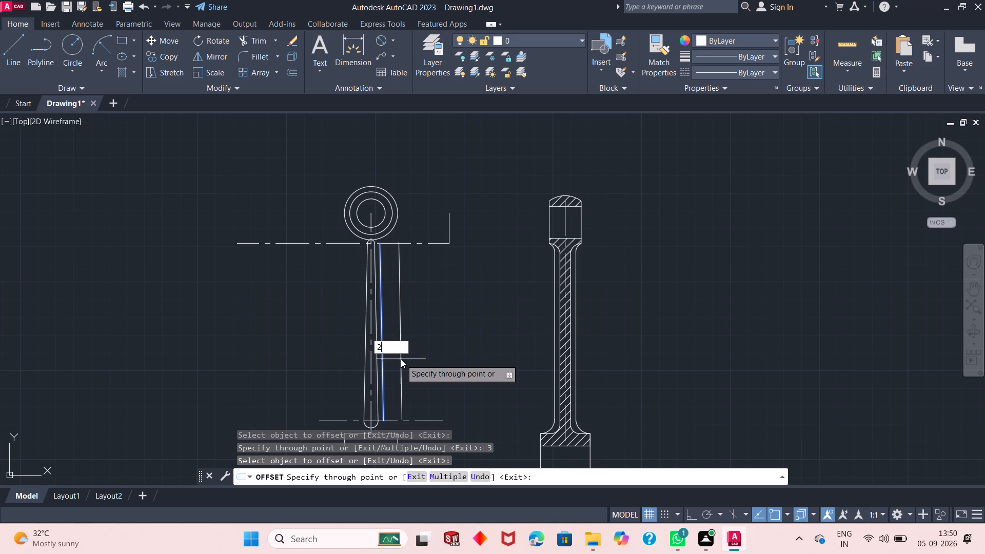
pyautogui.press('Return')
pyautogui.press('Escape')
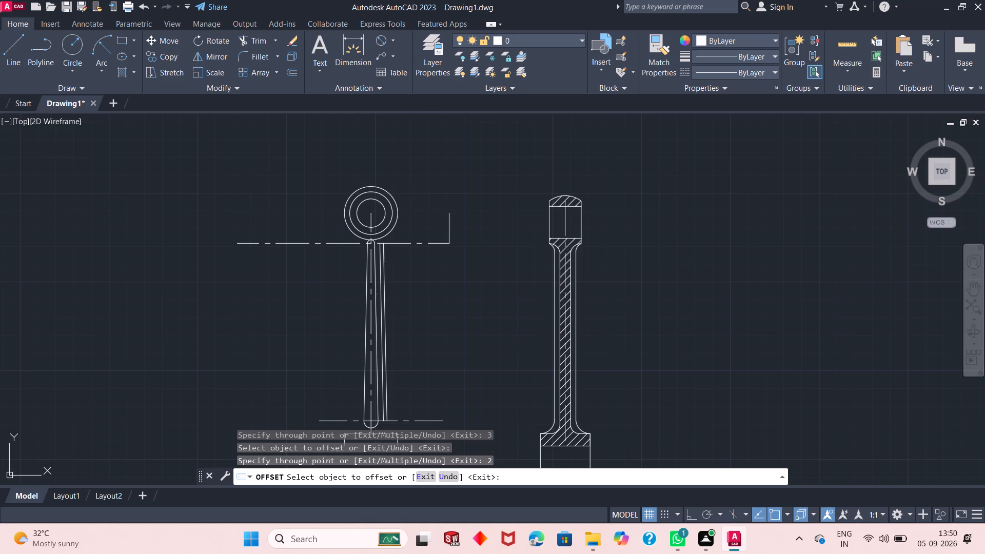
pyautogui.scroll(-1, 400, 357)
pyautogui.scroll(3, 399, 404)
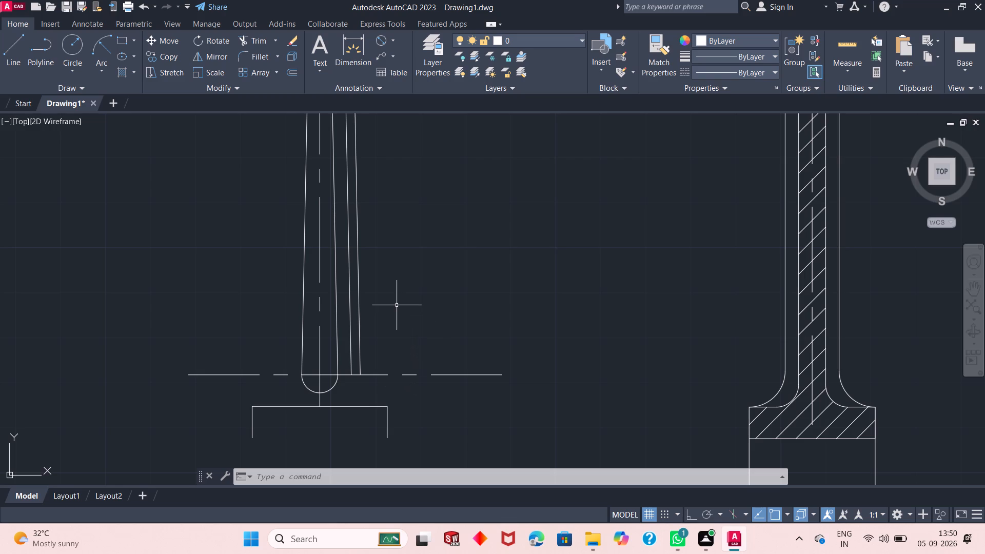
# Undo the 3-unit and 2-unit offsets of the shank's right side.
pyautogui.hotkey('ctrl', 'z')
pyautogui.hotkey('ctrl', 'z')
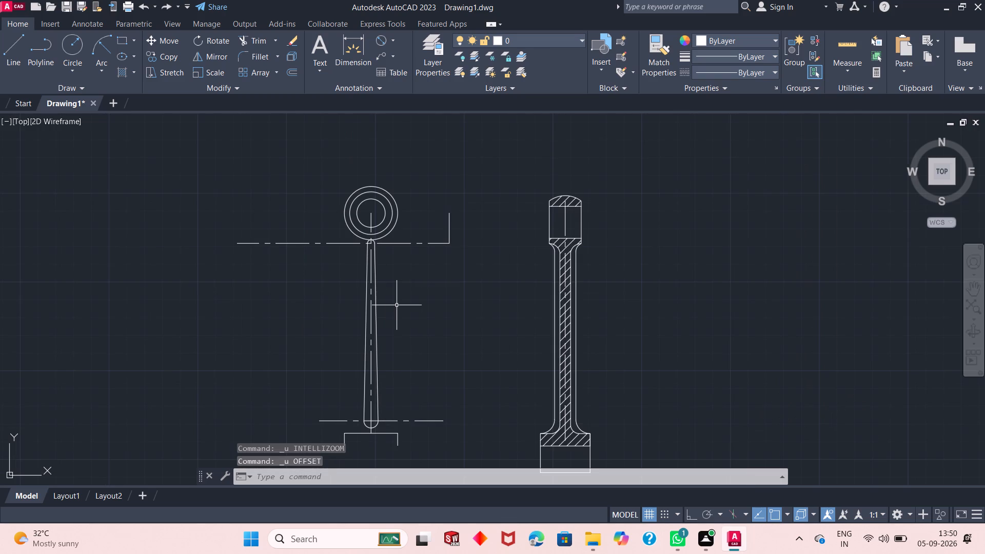
# Offset the shank's right tapered side 4 units outward, and the resulting line another 2 units outward.
pyautogui.write('o')
pyautogui.press('space')
pyautogui.press('space')
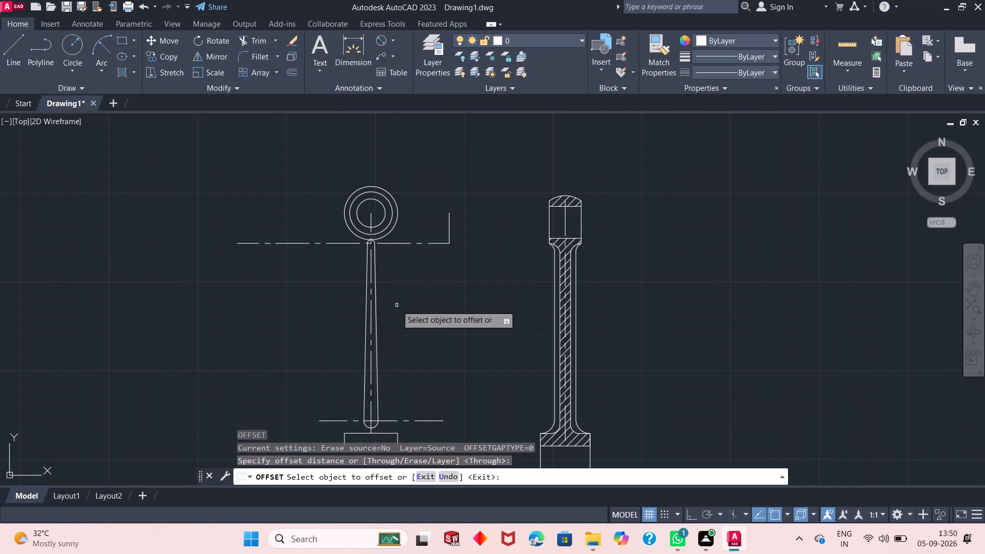
pyautogui.click(375, 337)
pyautogui.press('4')
pyautogui.press('Return')
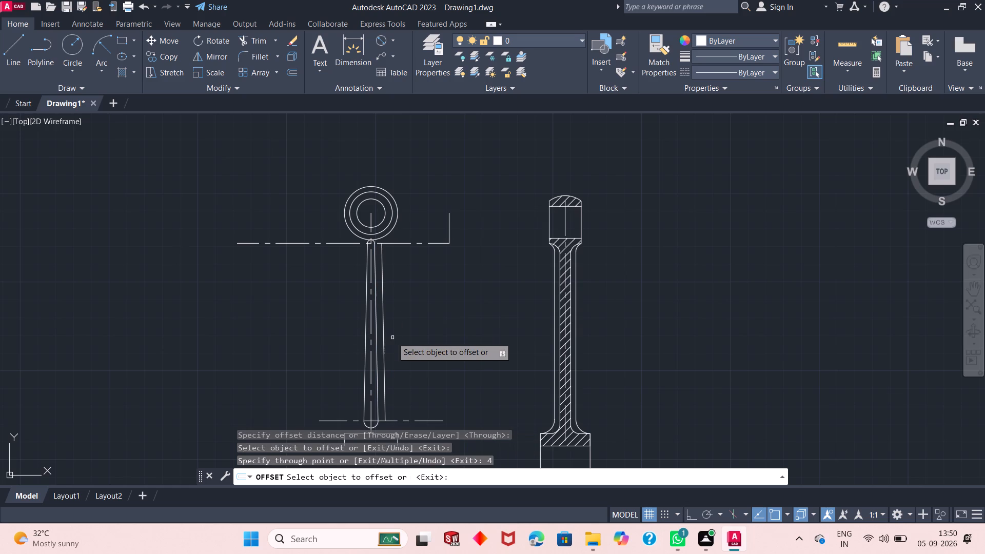
pyautogui.click(383, 352)
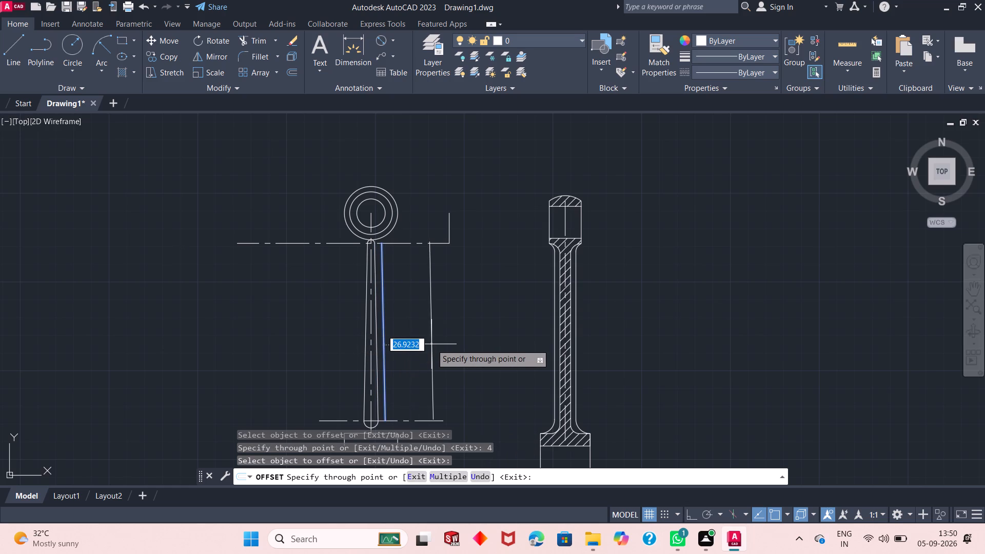
pyautogui.press('2')
pyautogui.press('Return')
pyautogui.press('Escape')
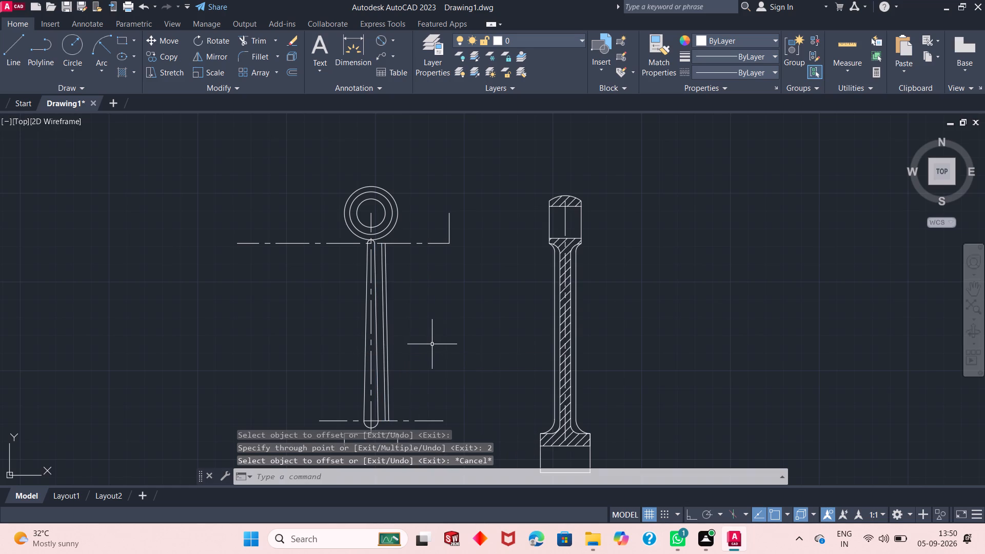
# Offset the shank's left tapered side 4 units outward, and the resulting line another 2 units outward.
pyautogui.scroll(-1, 432, 345)
pyautogui.scroll(2, 429, 428)
pyautogui.scroll(1, 349, 352)
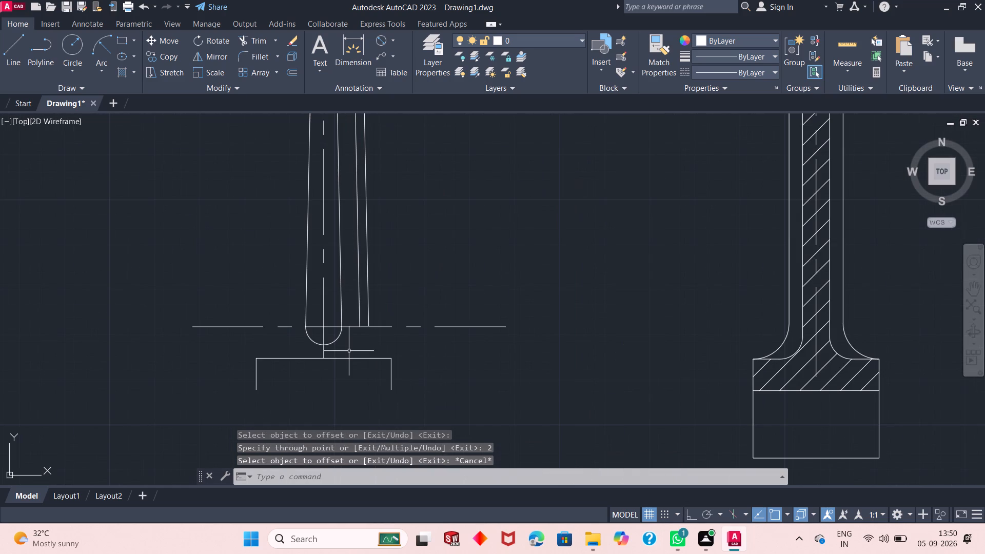
pyautogui.scroll(-2, 345, 282)
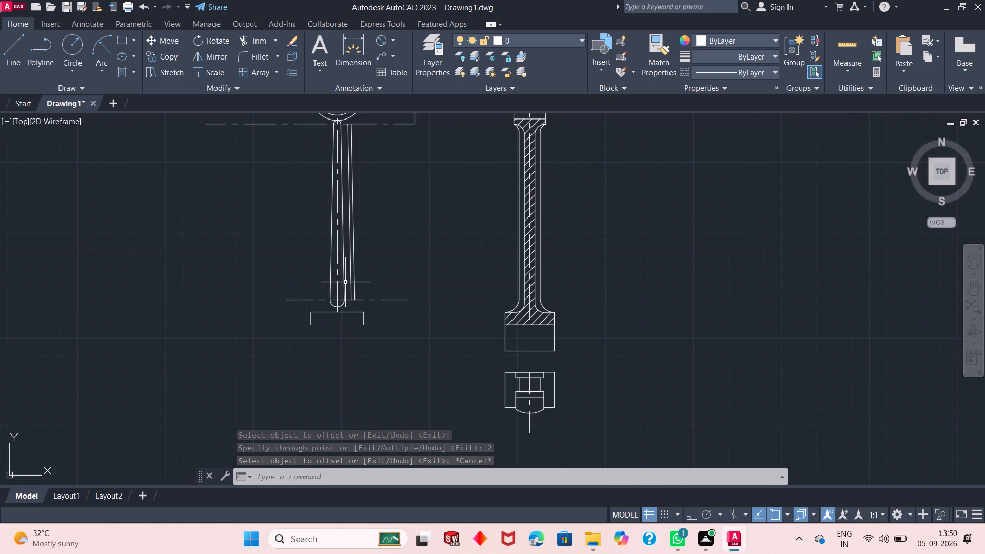
pyautogui.scroll(-1, 345, 282)
pyautogui.write('o')
pyautogui.press('space')
pyautogui.press('space')
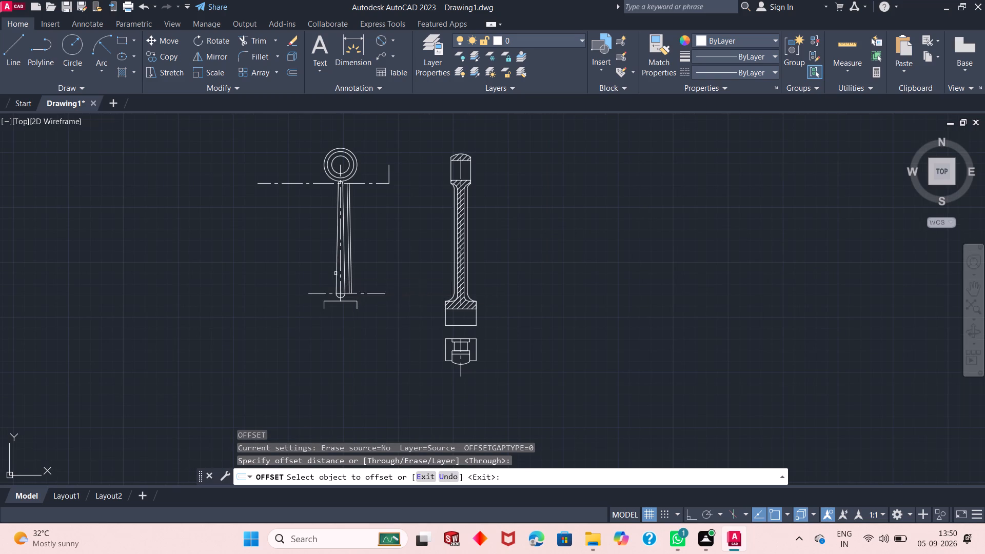
pyautogui.click(336, 273)
pyautogui.press('4')
pyautogui.press('Return')
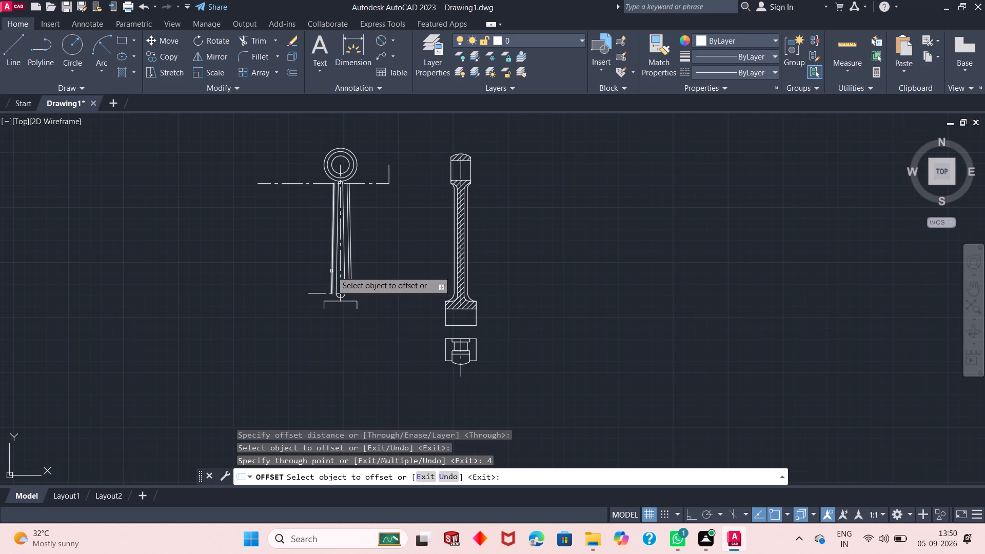
pyautogui.click(331, 271)
pyautogui.press('2')
pyautogui.press('Return')
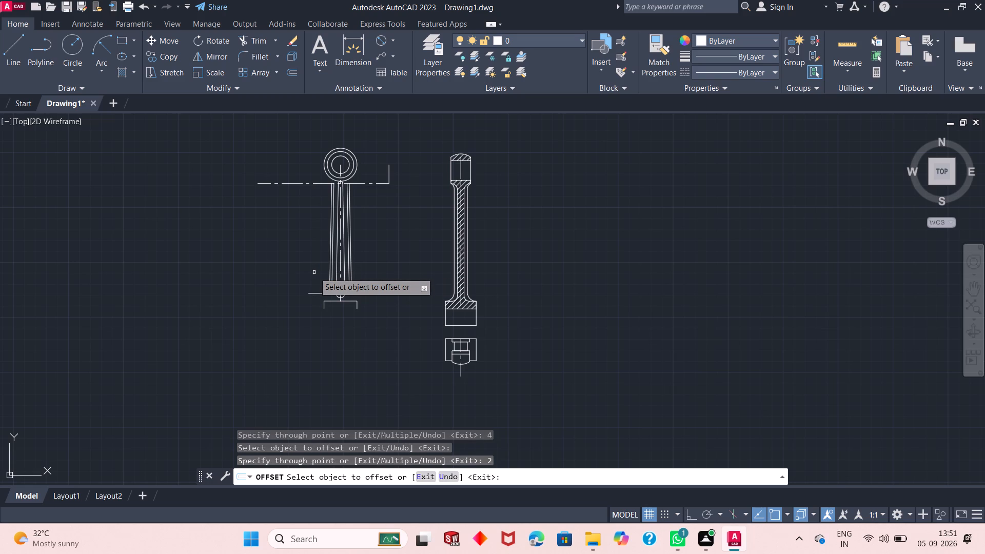
pyautogui.press('Escape')
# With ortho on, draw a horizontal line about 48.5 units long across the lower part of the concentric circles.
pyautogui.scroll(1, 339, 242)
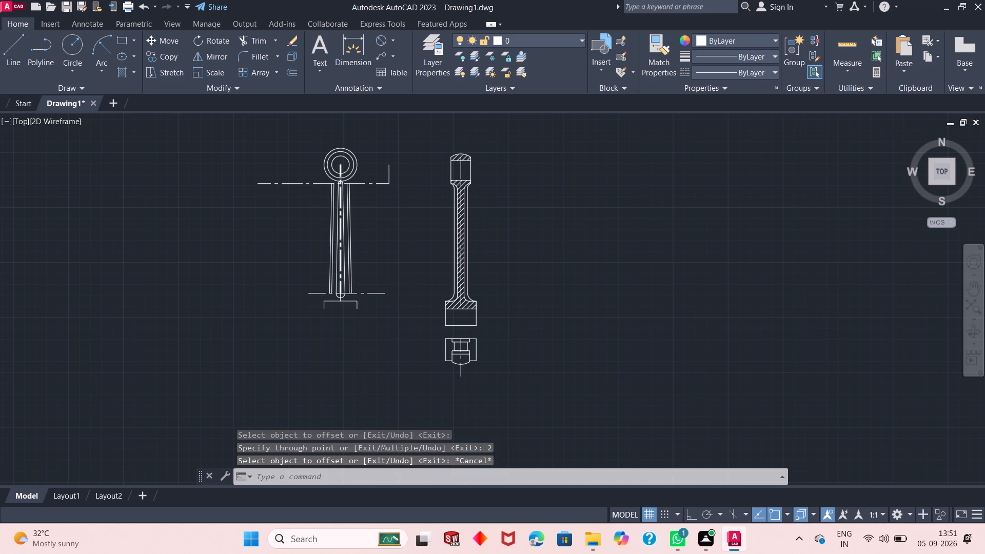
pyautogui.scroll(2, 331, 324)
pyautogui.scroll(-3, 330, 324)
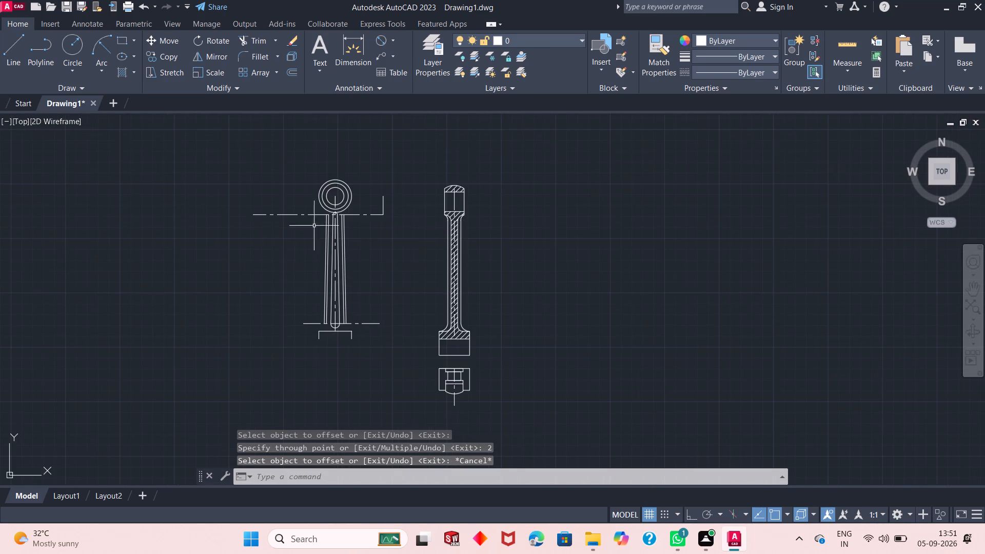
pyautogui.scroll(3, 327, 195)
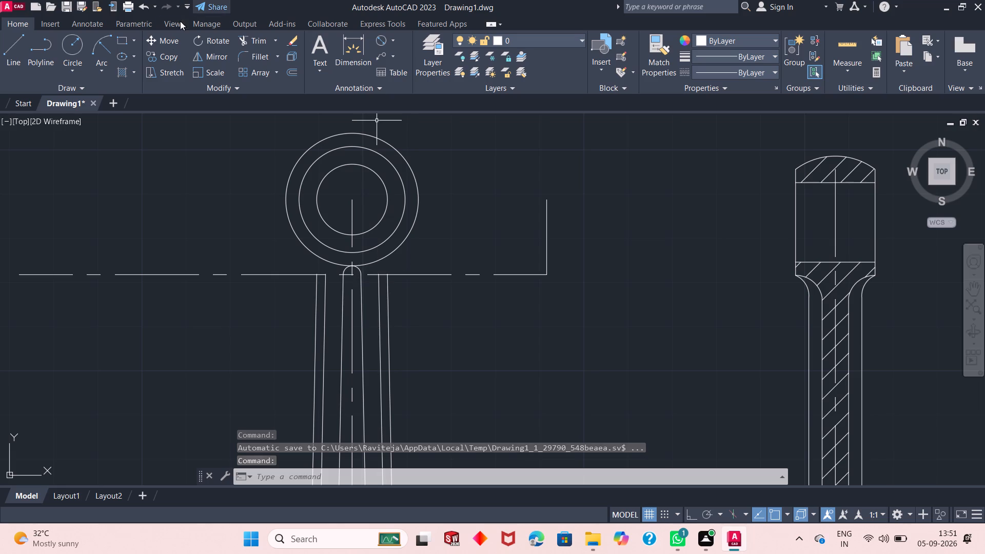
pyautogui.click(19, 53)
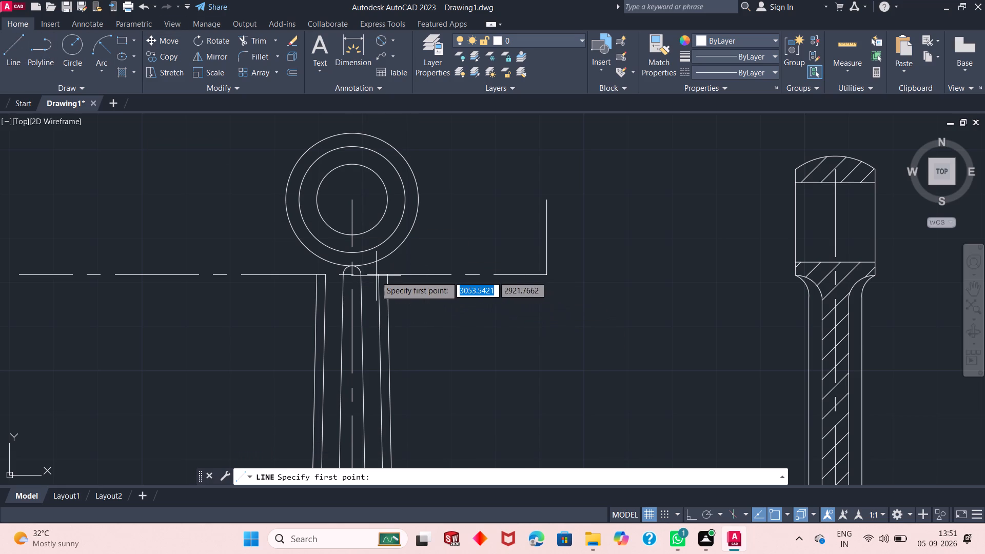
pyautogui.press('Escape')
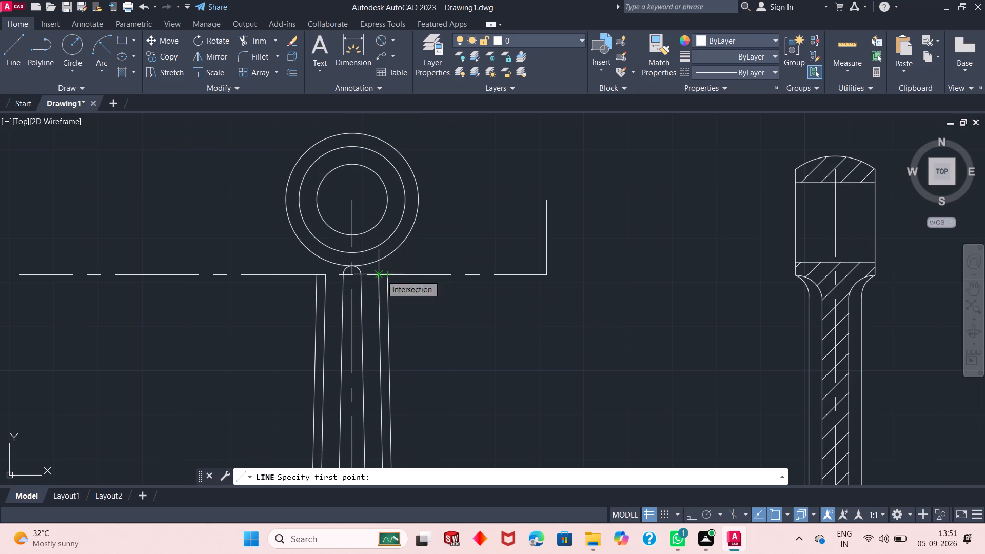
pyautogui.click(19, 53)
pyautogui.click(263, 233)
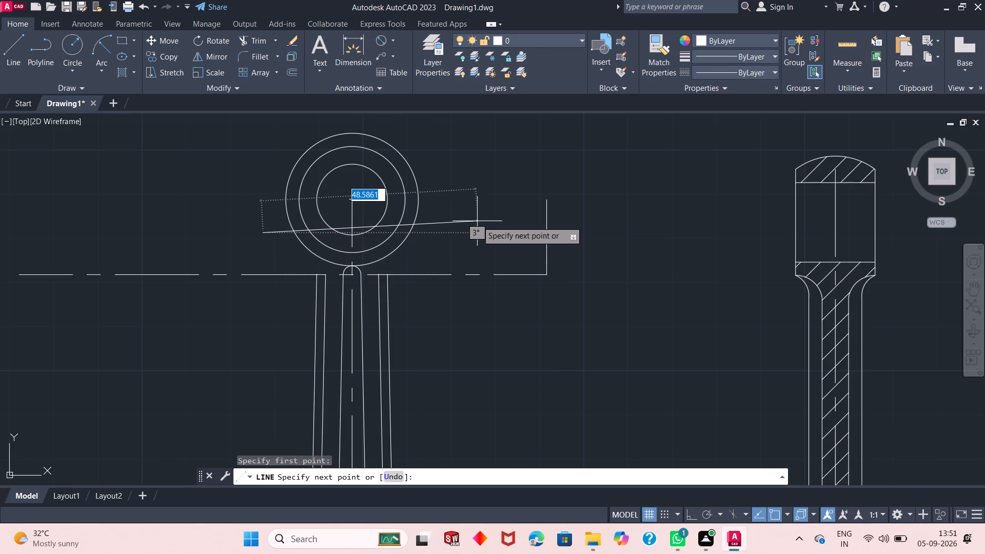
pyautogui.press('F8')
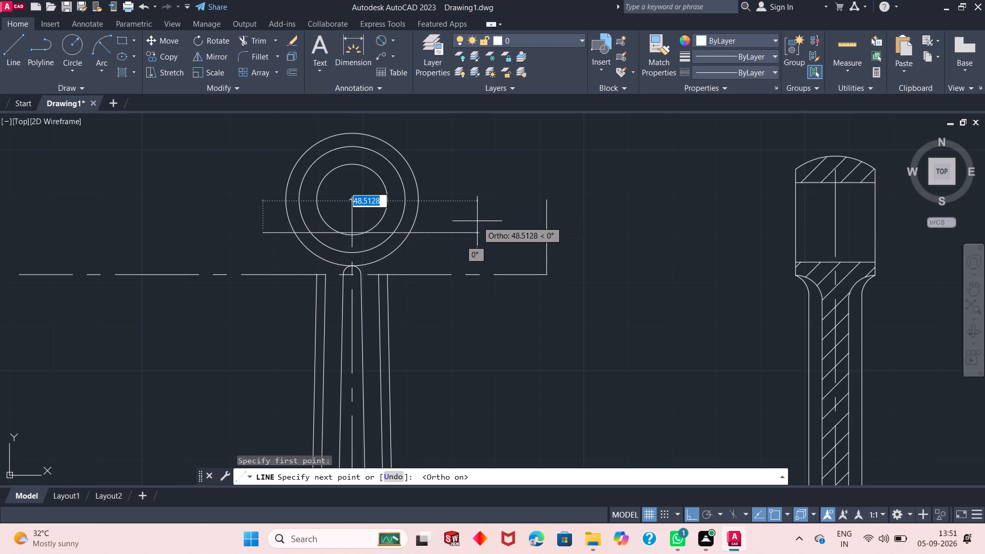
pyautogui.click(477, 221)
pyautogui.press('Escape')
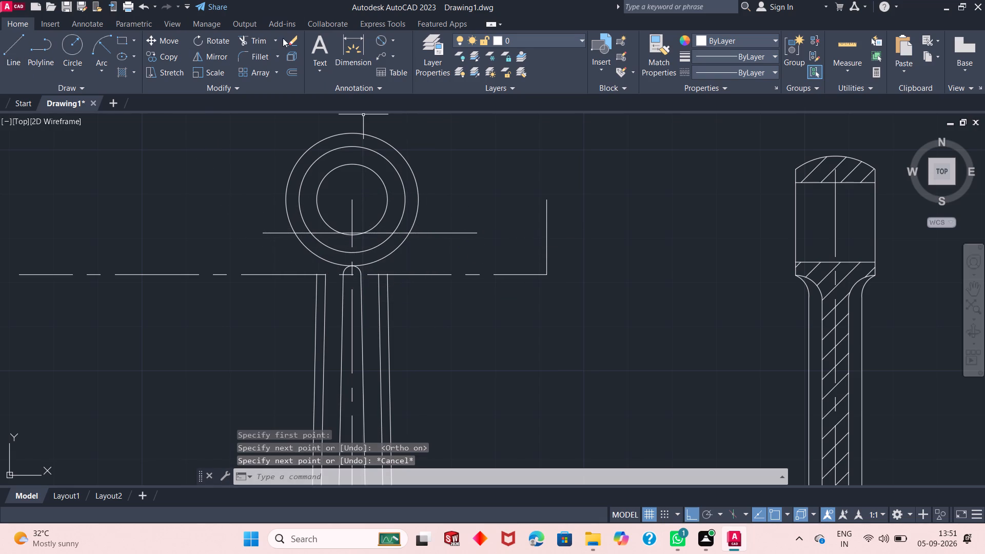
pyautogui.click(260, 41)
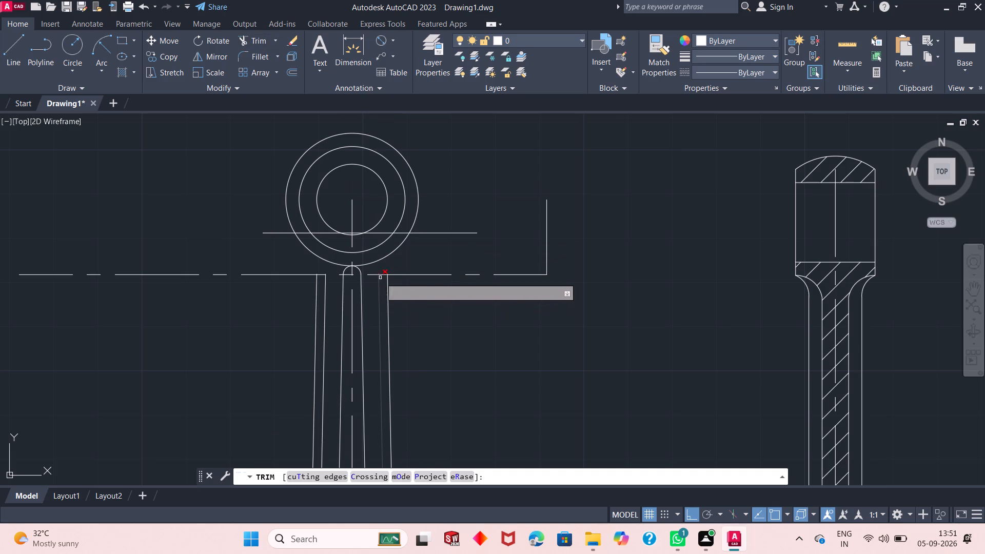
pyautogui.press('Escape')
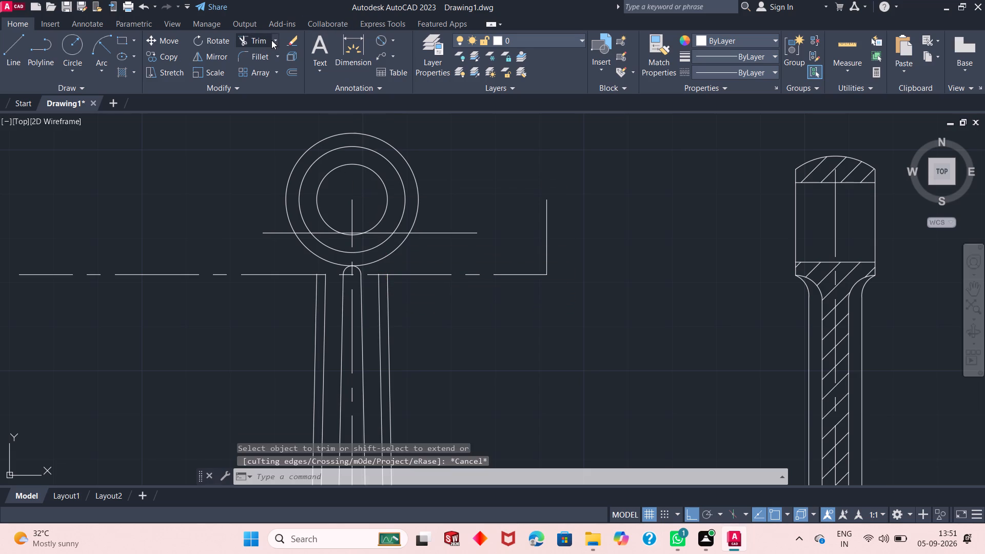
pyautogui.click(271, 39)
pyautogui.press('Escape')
# Extend the two right-hand offset lines upward, the inner one to the middle circle and the outer one to the outermost circle.
pyautogui.click(277, 44)
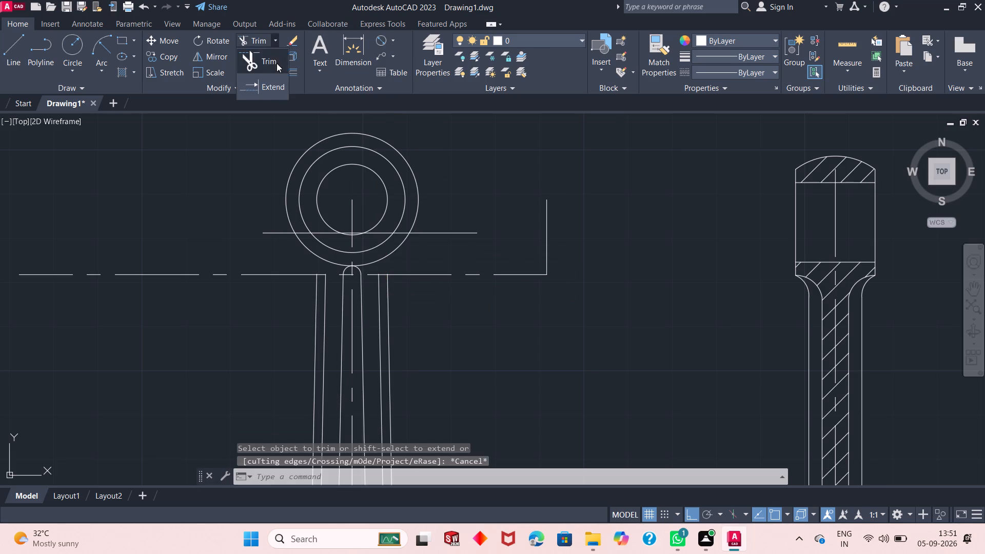
pyautogui.click(271, 86)
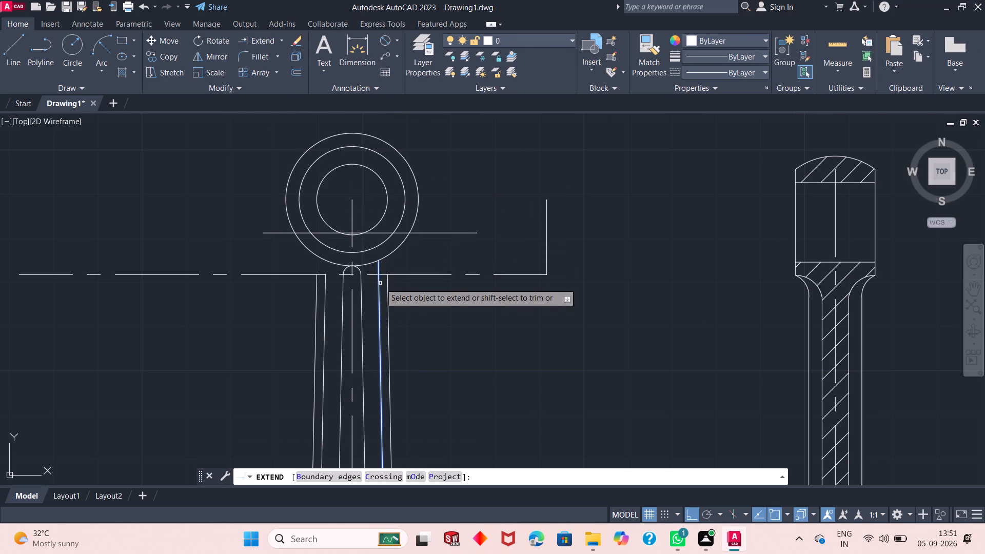
pyautogui.click(380, 283)
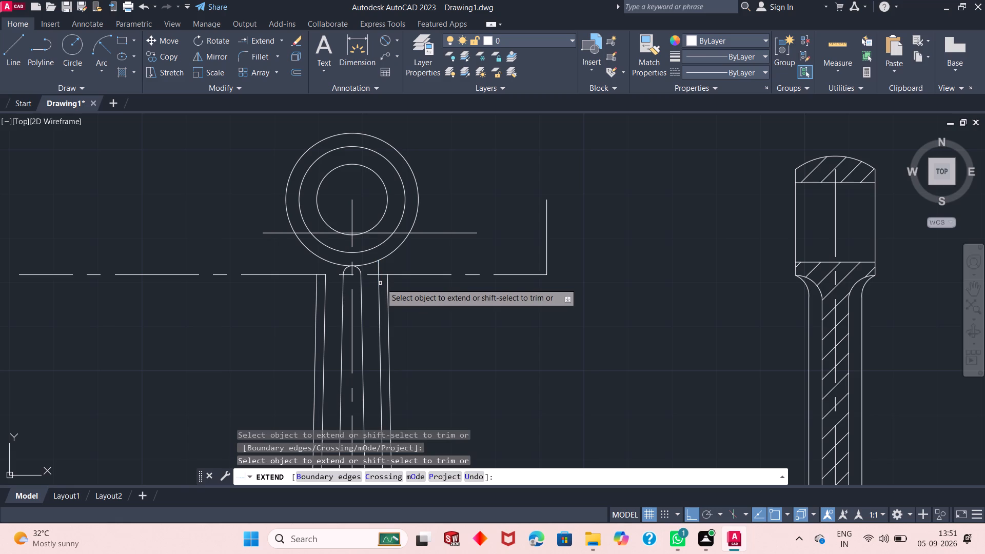
pyautogui.click(387, 284)
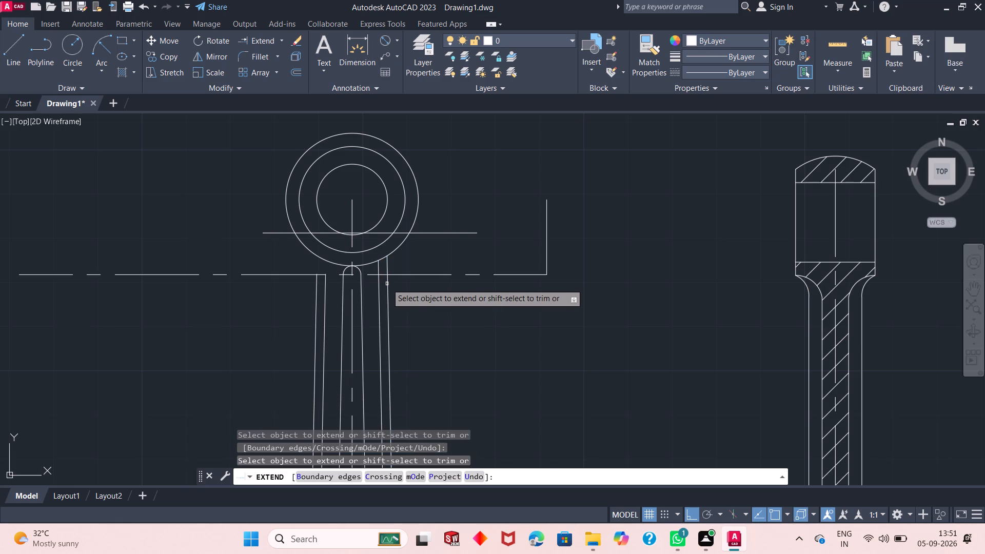
pyautogui.click(380, 265)
pyautogui.press('Escape')
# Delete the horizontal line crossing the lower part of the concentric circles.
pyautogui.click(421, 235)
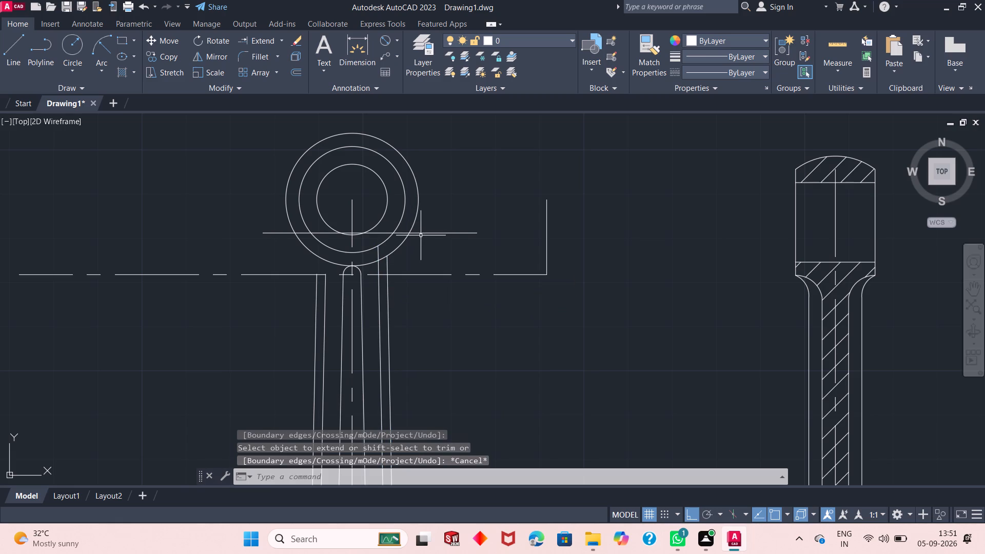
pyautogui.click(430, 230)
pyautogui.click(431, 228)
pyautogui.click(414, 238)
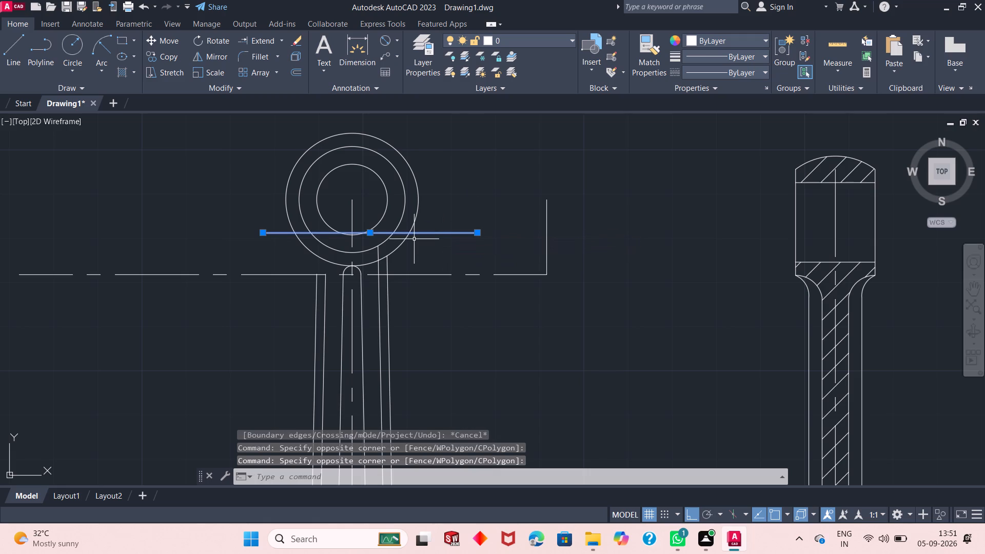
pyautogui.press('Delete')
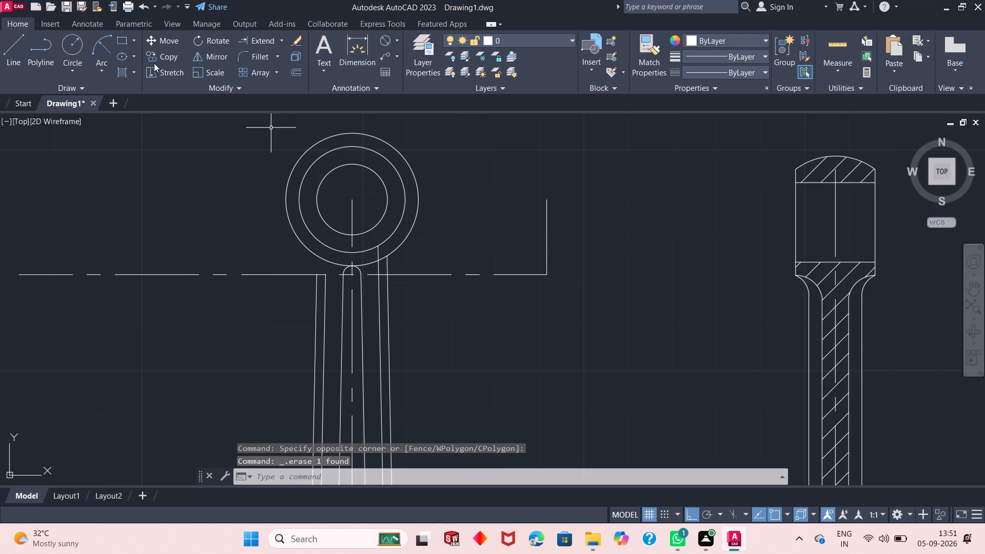
# Fillet the right inner offset line to the middle circle and the right outer offset line to the outermost circle, radius 15.
pyautogui.click(249, 54)
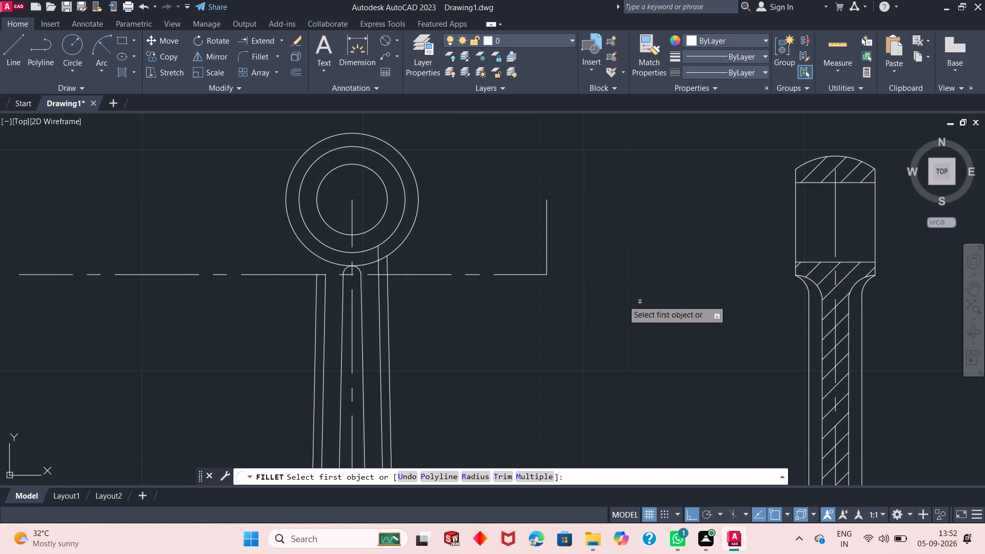
pyautogui.click(476, 478)
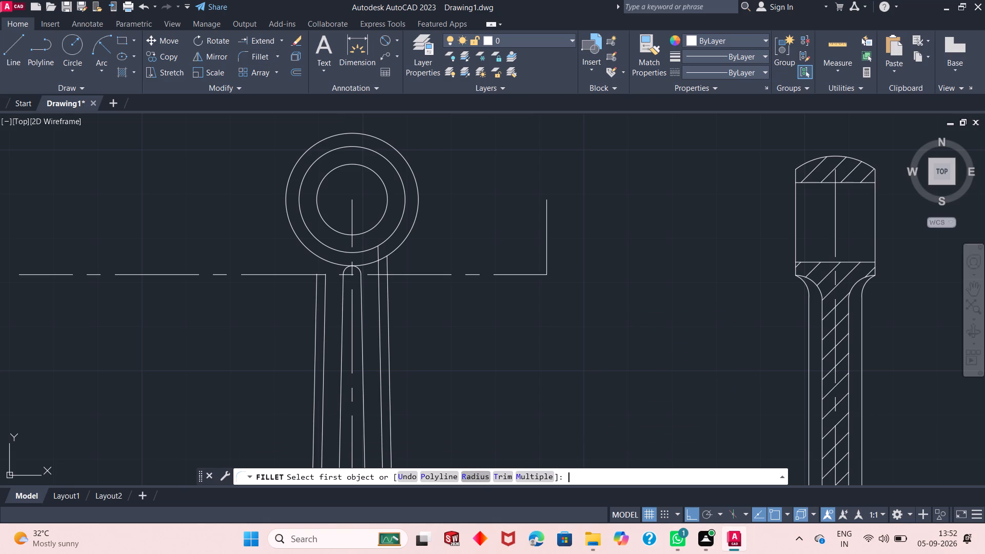
pyautogui.write('15')
pyautogui.press('Return')
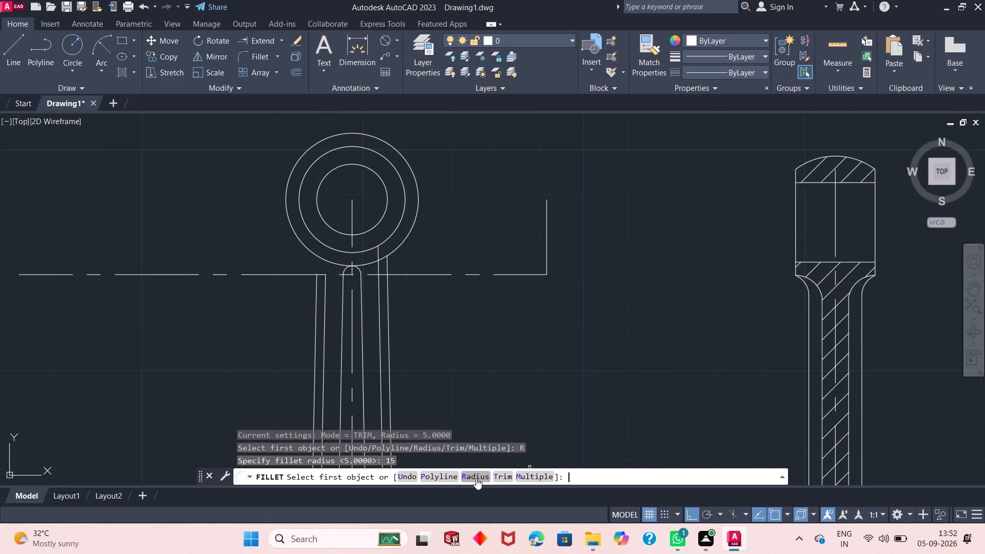
pyautogui.click(385, 240)
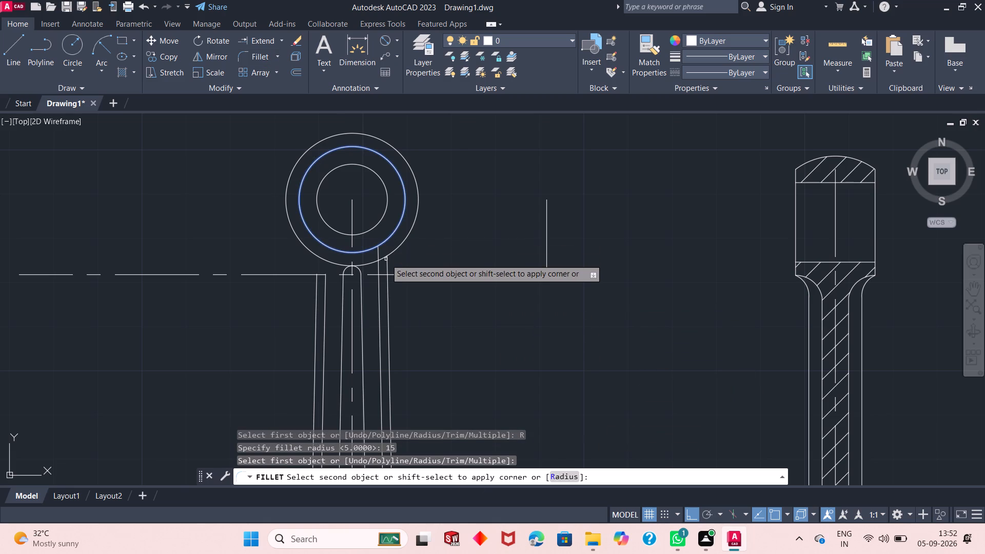
pyautogui.click(379, 250)
pyautogui.press('space')
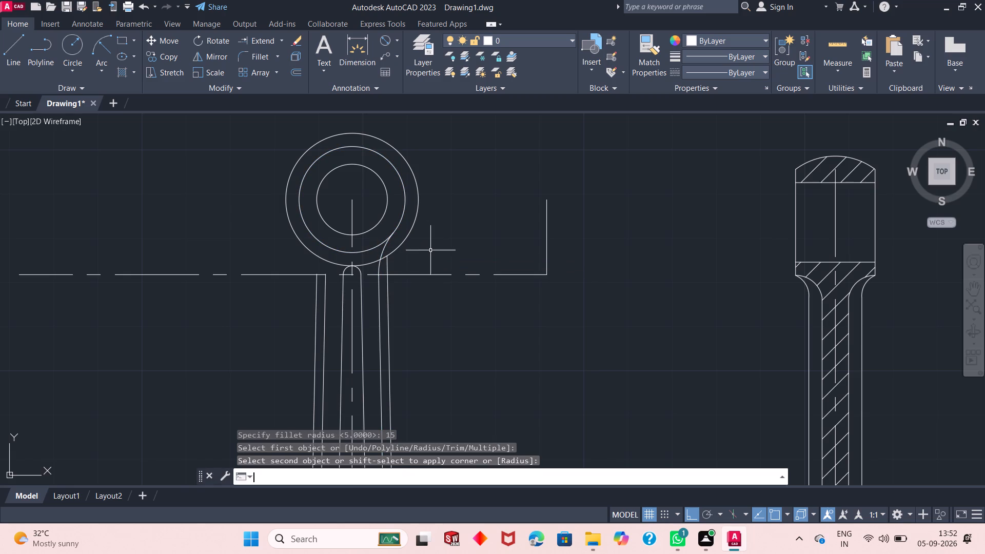
pyautogui.click(395, 251)
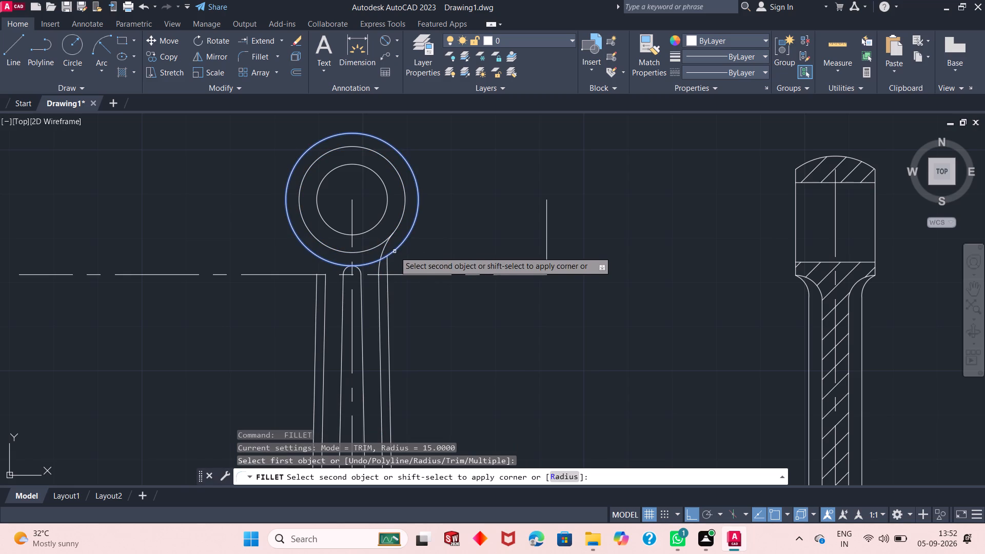
pyautogui.click(388, 265)
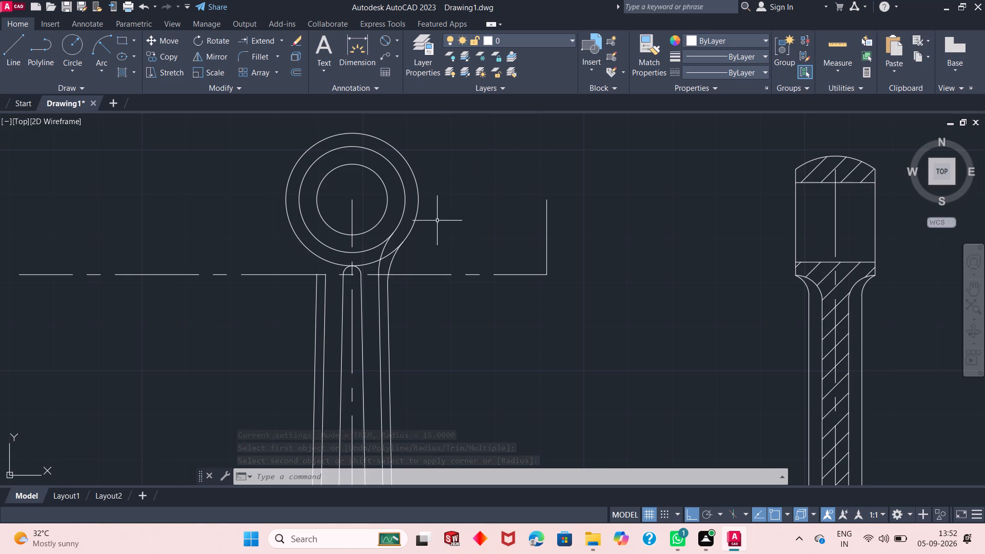
# Extend the two left-hand offset lines upward, the inner one to the middle circle and the outer one to the outermost circle.
pyautogui.click(259, 42)
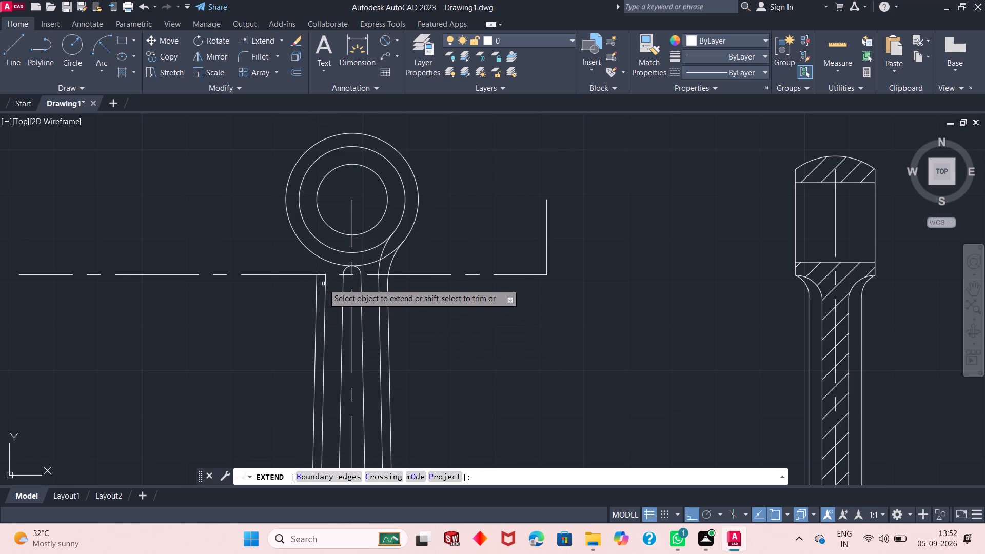
pyautogui.click(326, 277)
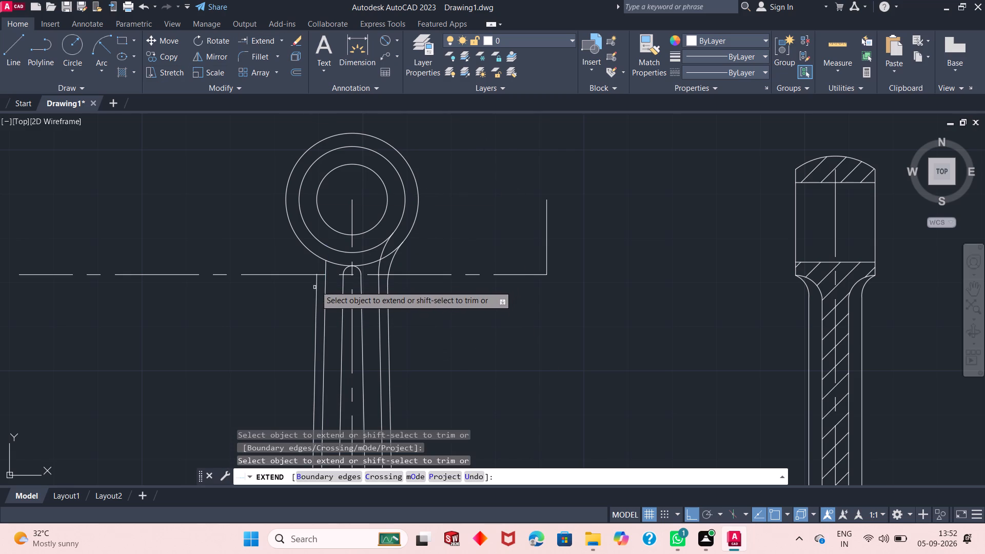
pyautogui.click(317, 285)
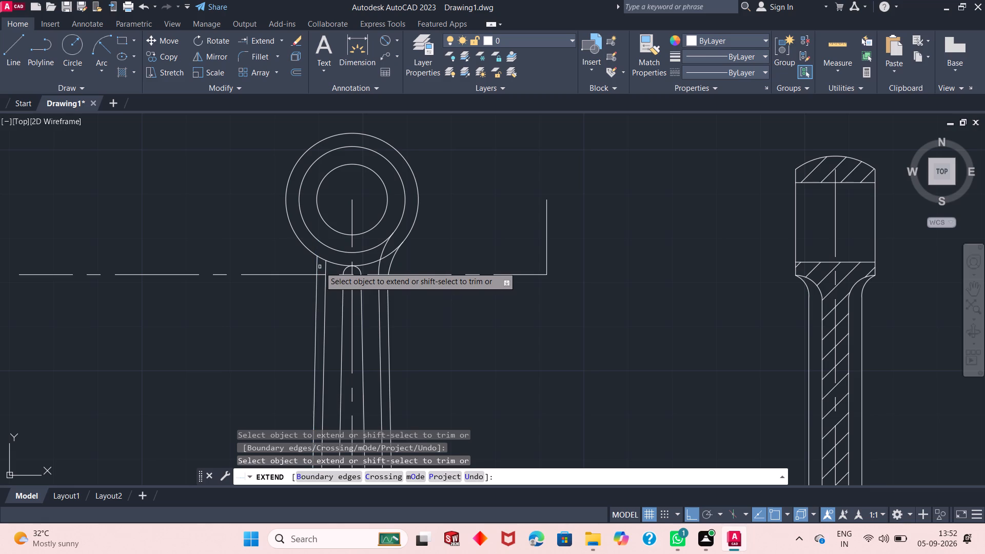
pyautogui.click(327, 271)
pyautogui.press('Escape')
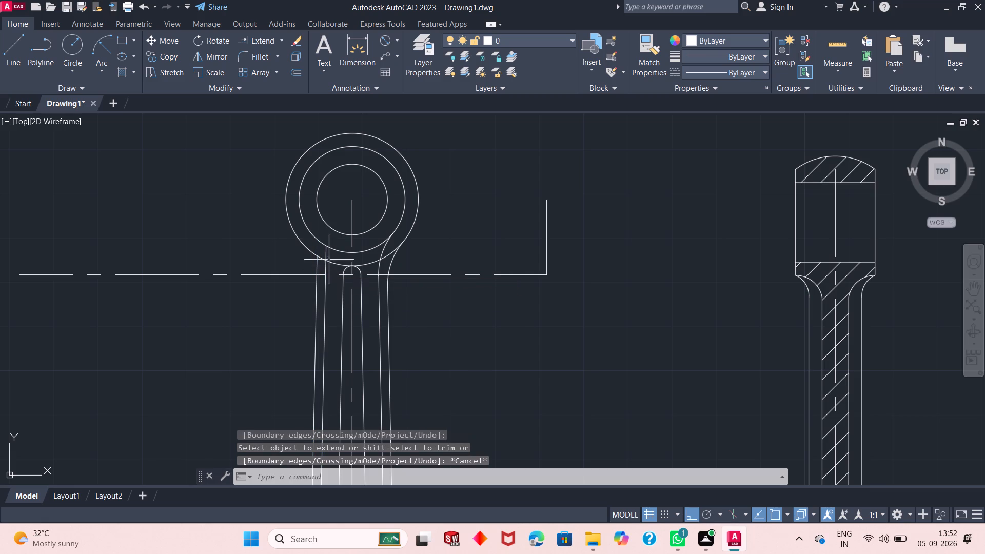
# Fillet the left inner offset line to the middle circle and the left outer offset line to the outermost circle, radius 15.
pyautogui.click(260, 56)
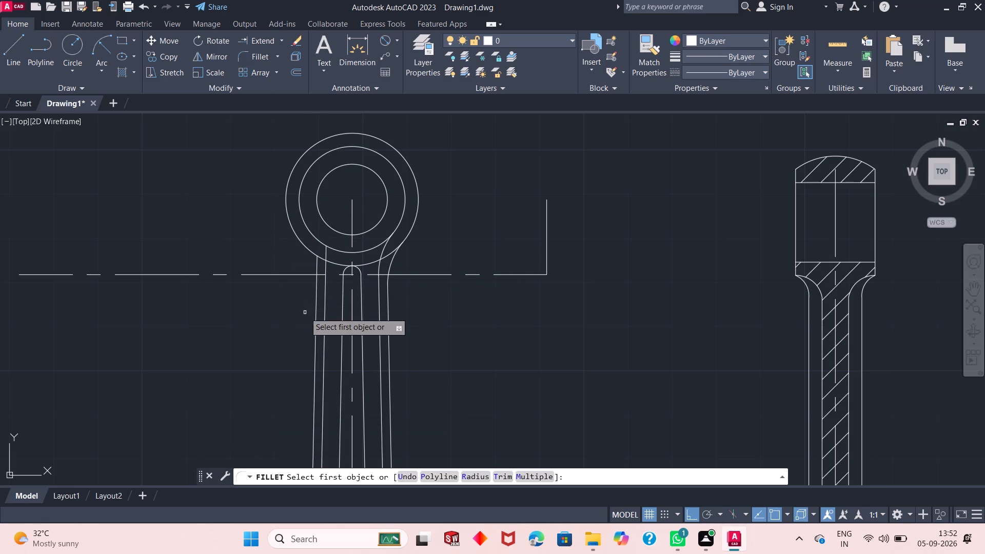
pyautogui.click(325, 294)
pyautogui.click(319, 242)
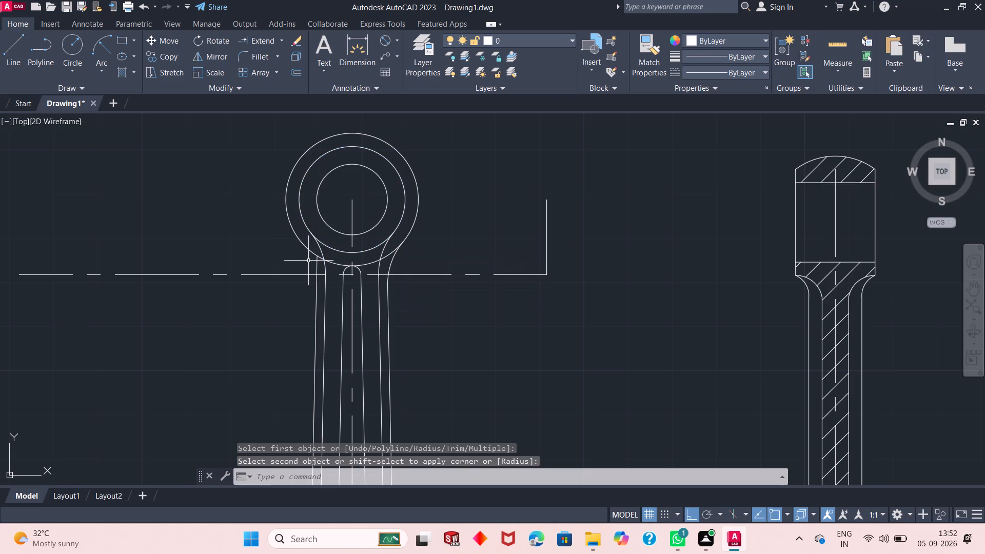
pyautogui.press('space')
pyautogui.click(318, 268)
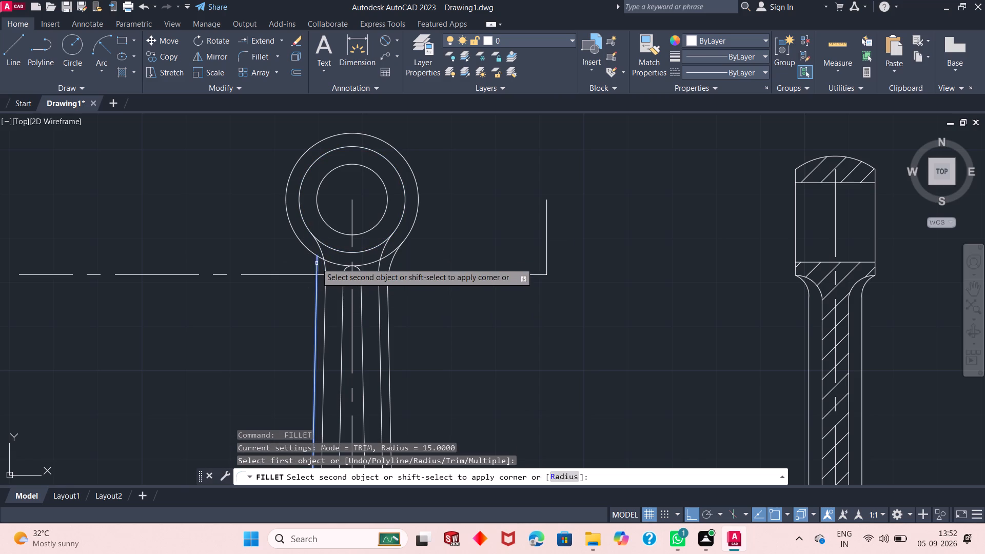
pyautogui.click(308, 252)
pyautogui.press('space')
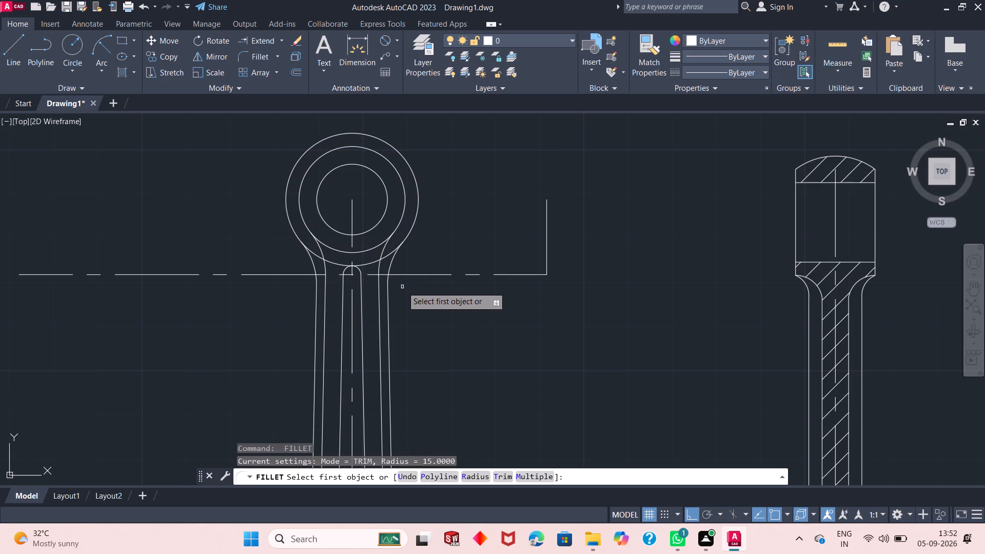
# Trim away the lower part of the outermost circle between the left and right fillets.
pyautogui.click(280, 41)
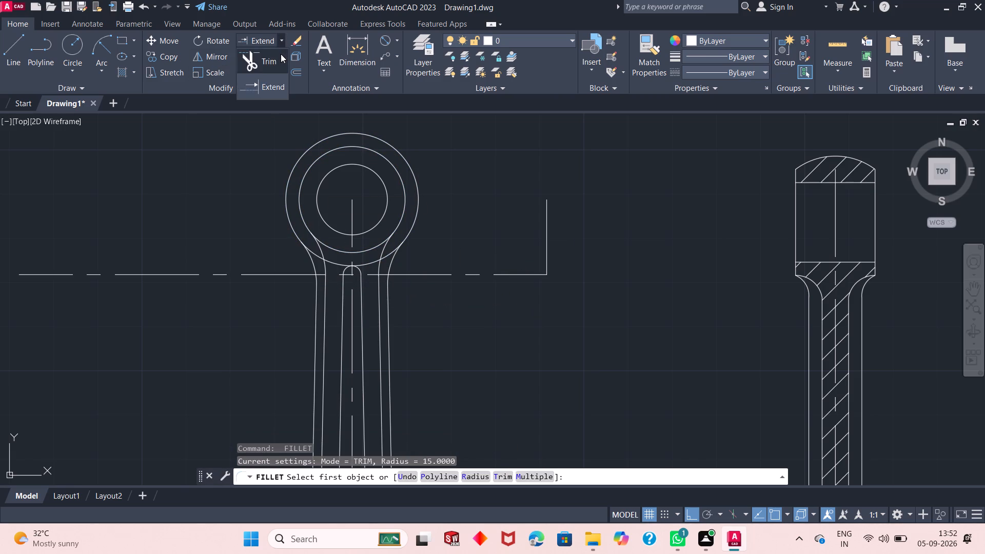
pyautogui.click(281, 55)
pyautogui.click(338, 265)
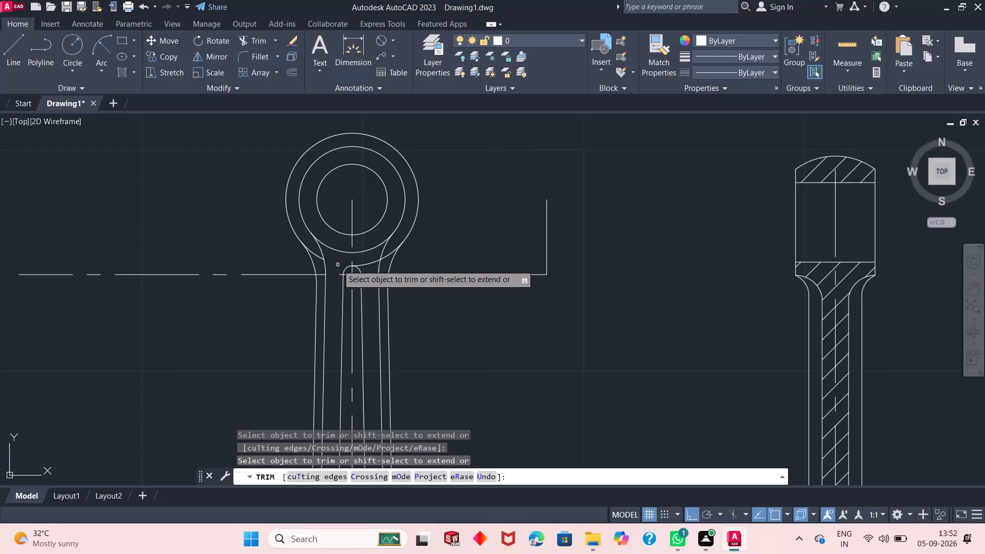
pyautogui.click(315, 255)
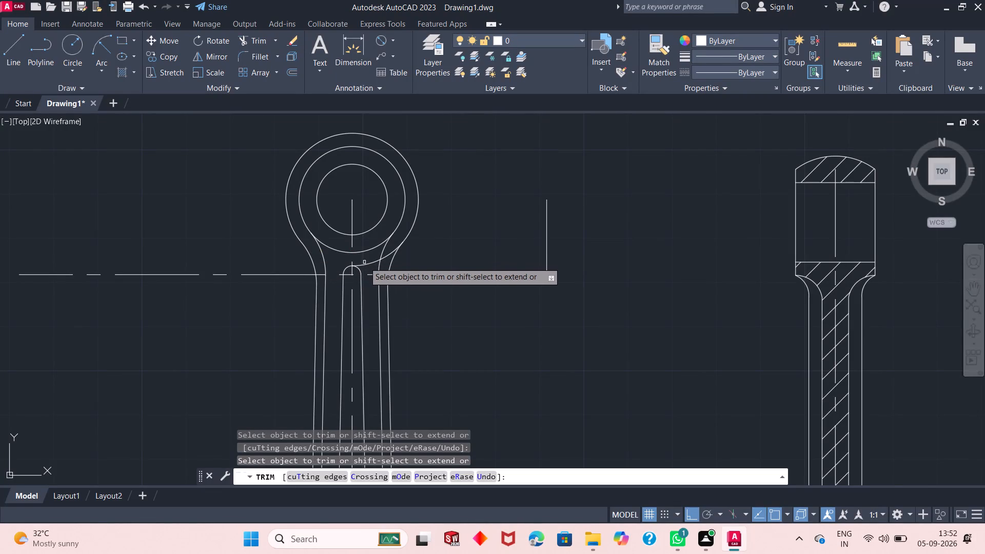
pyautogui.click(366, 265)
pyautogui.click(389, 257)
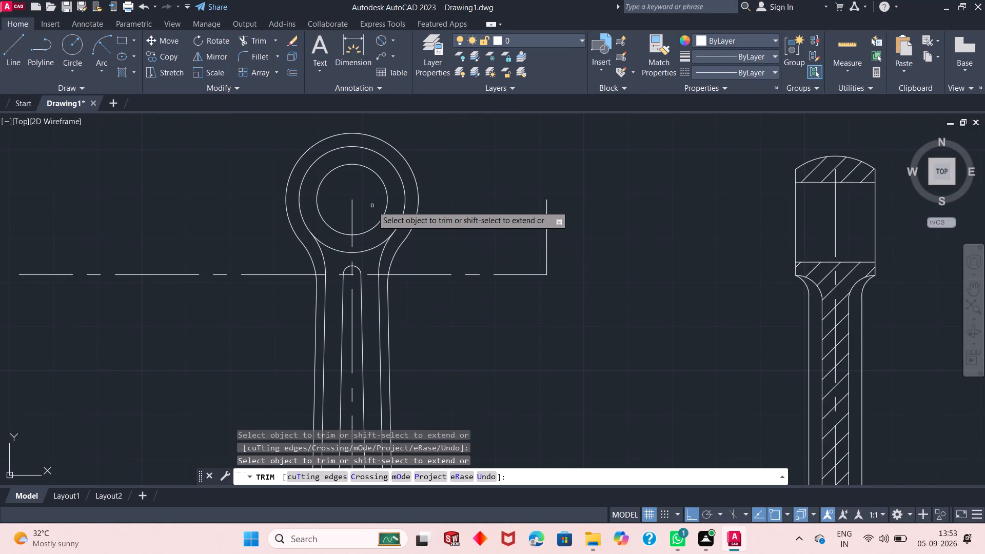
pyautogui.scroll(-3, 372, 206)
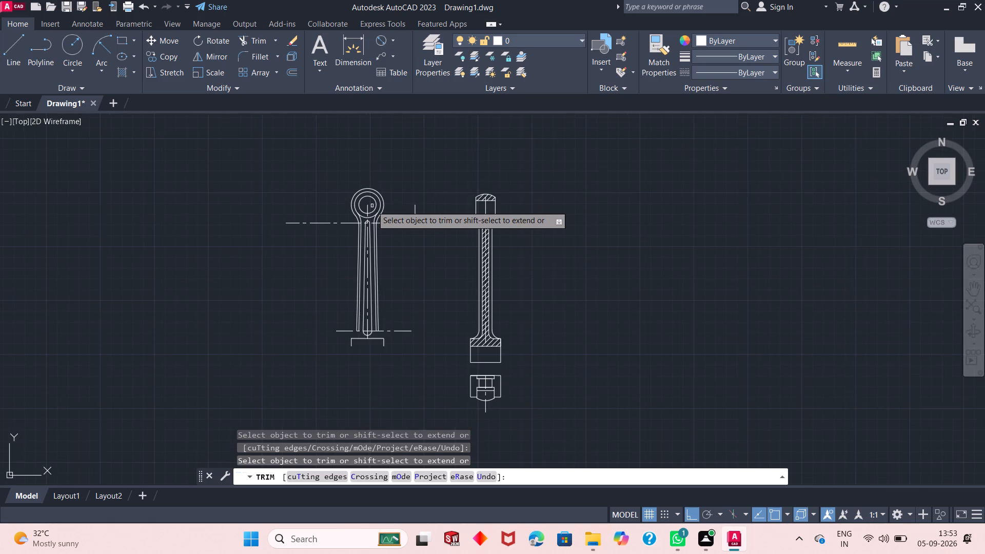
pyautogui.scroll(3, 379, 265)
pyautogui.scroll(-4, 376, 281)
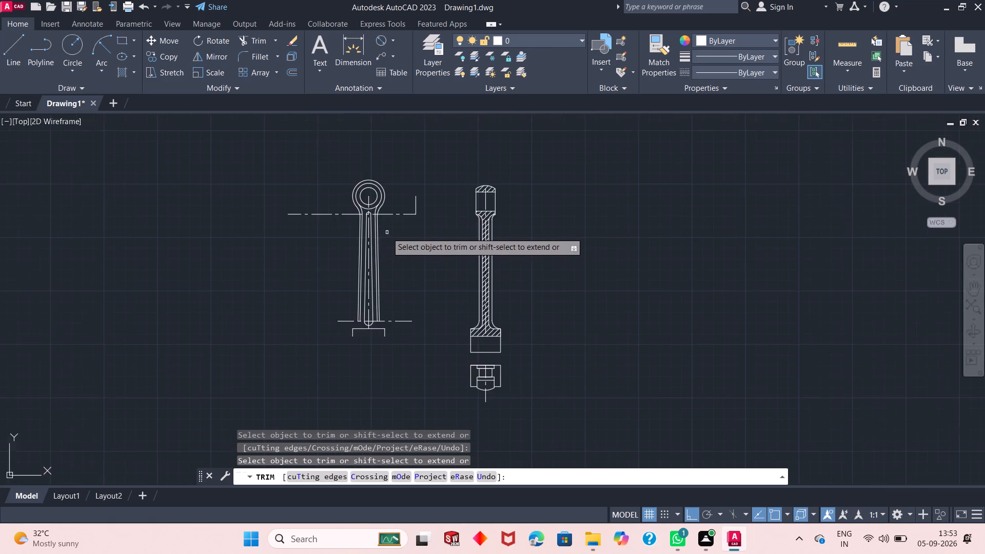
pyautogui.scroll(-1, 387, 232)
pyautogui.scroll(5, 376, 270)
pyautogui.press('Escape')
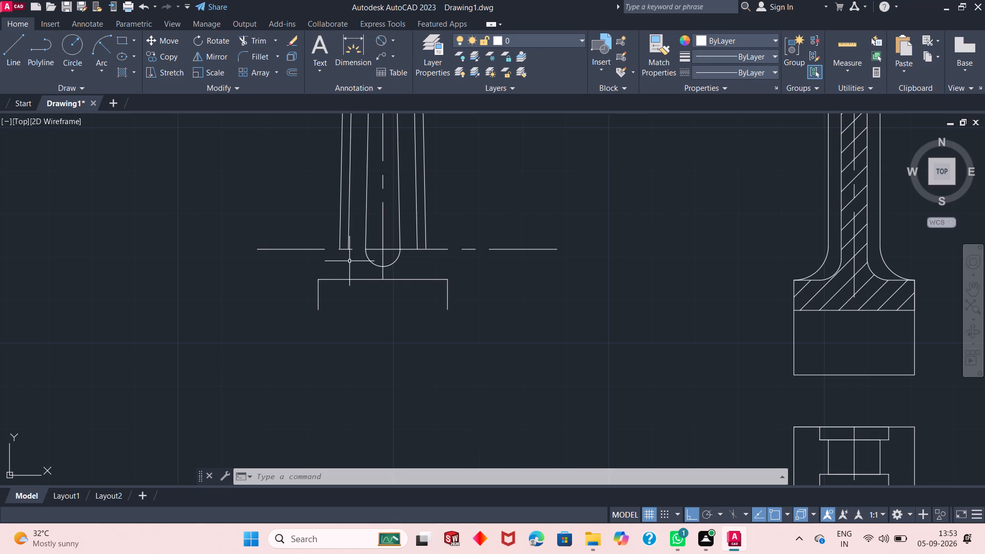
# Draw a radius 15 arc from the lower block's upper-left corner to the lower end of the shank's left inner offset line.
pyautogui.click(107, 41)
pyautogui.click(317, 281)
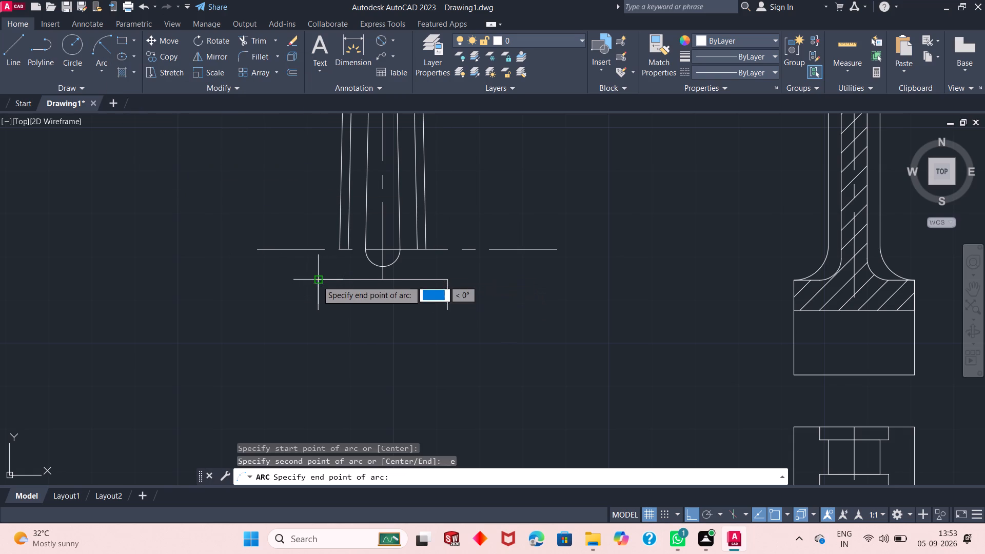
pyautogui.click(345, 250)
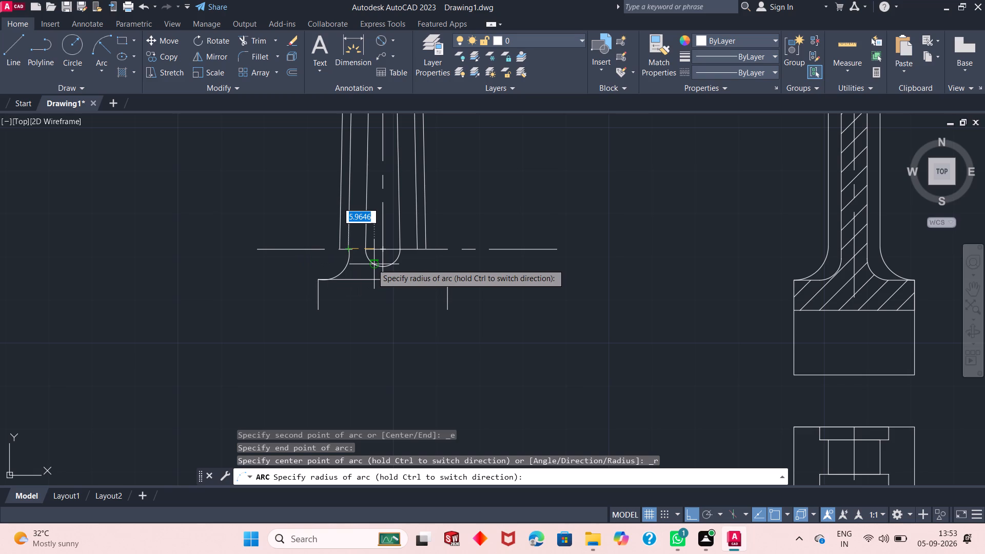
pyautogui.write('15')
pyautogui.press('Return')
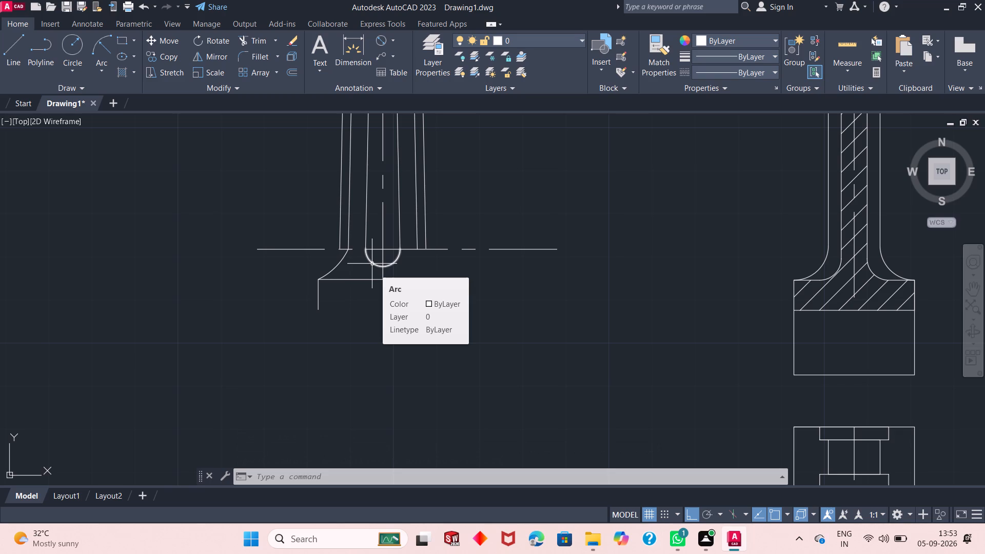
# Draw a vertical line 2 units upward from the lower block's upper-left corner.
pyautogui.click(26, 48)
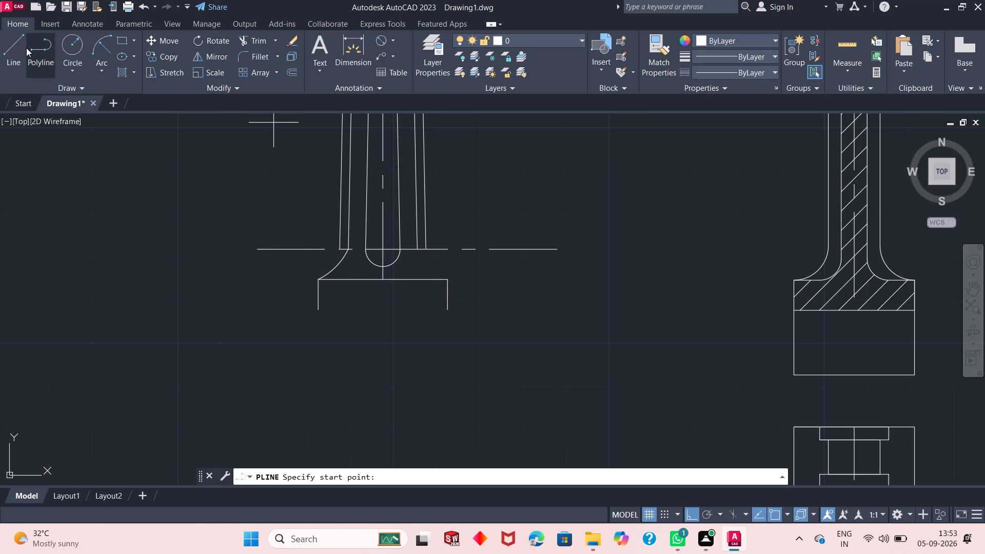
pyautogui.click(16, 51)
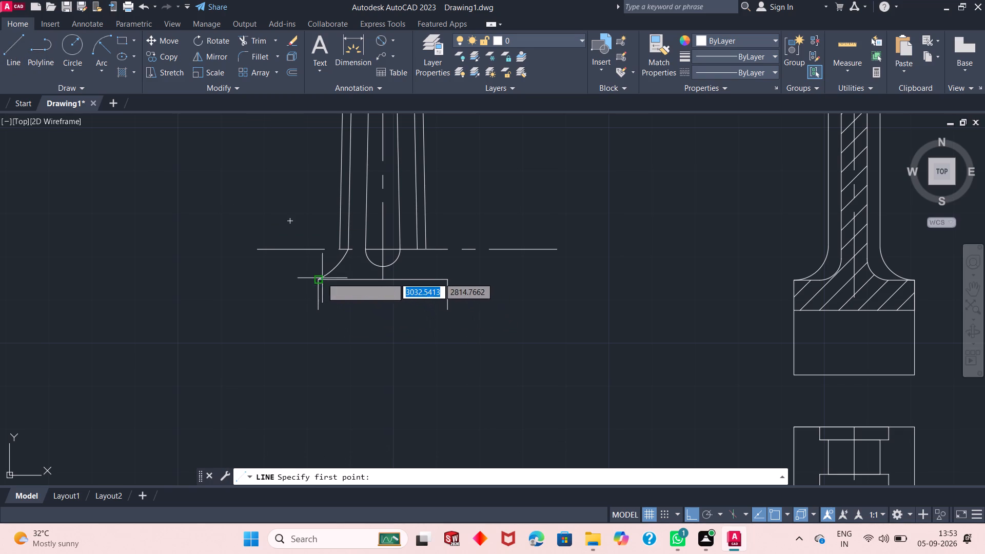
pyautogui.click(322, 278)
pyautogui.press('2')
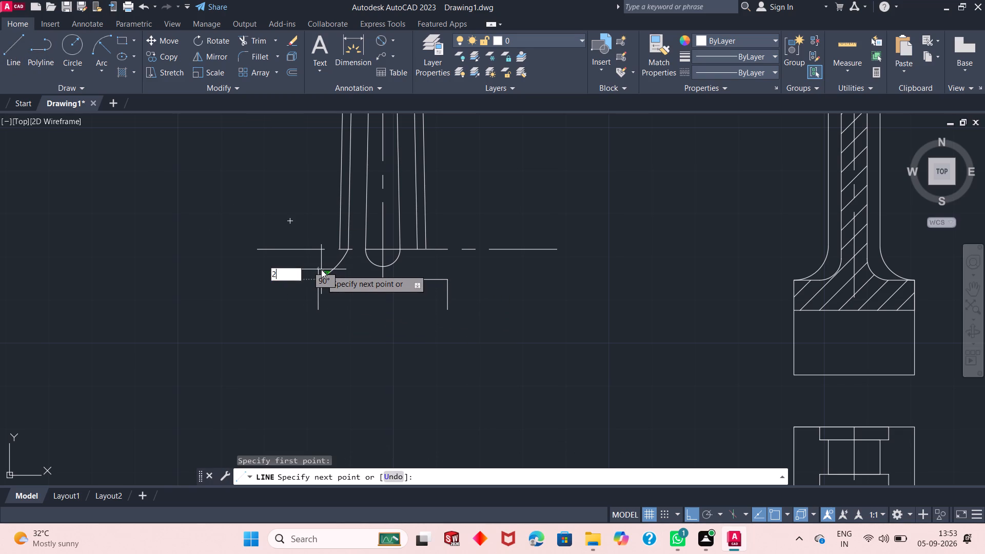
pyautogui.press('Return')
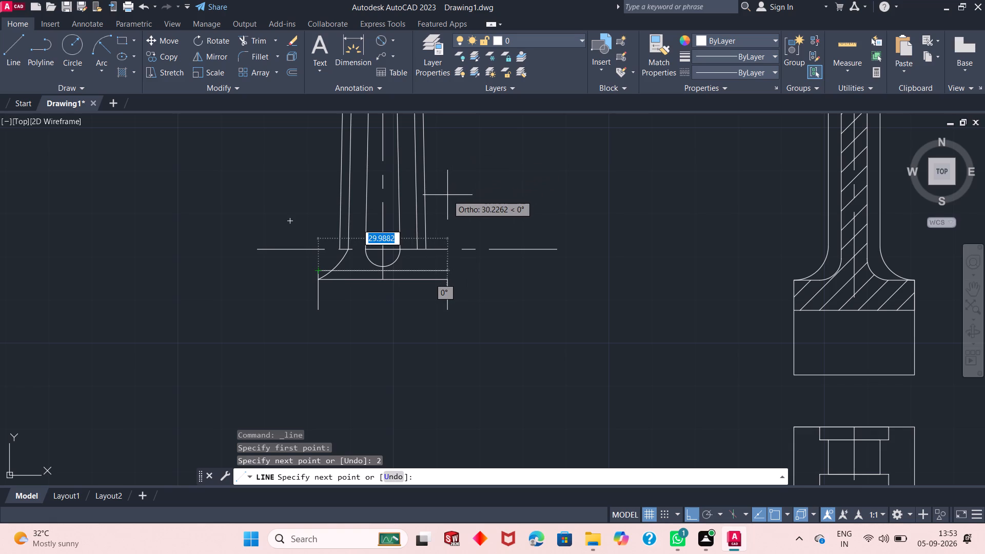
pyautogui.press('Escape')
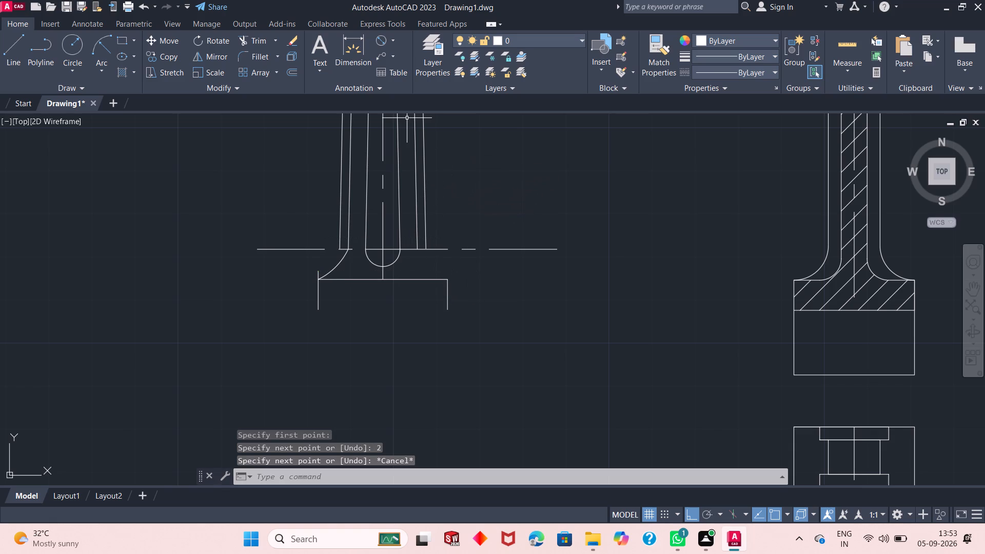
# Draw a radius 15 arc from the top of the 2-unit line to the lower end of the shank's left outer offset line.
pyautogui.click(108, 49)
pyautogui.click(318, 271)
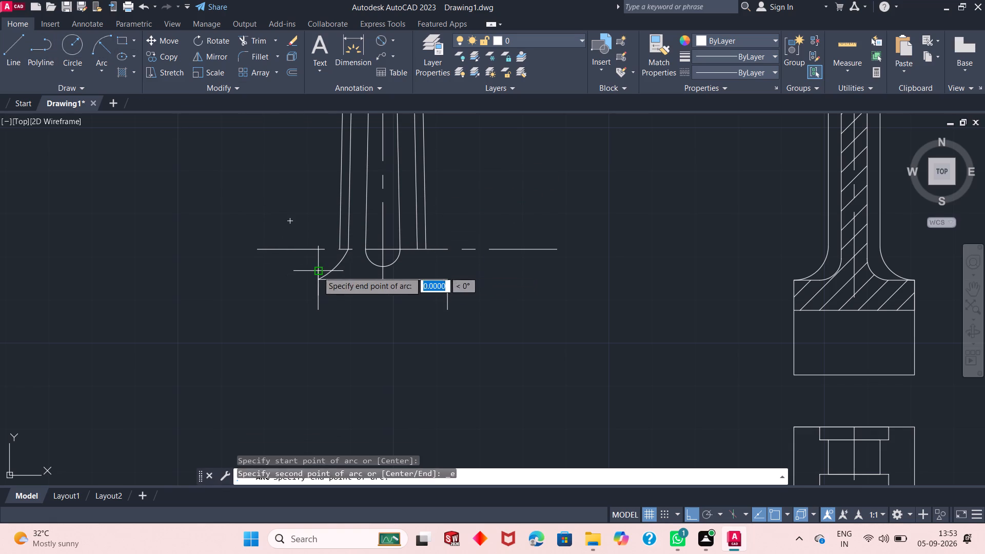
pyautogui.click(340, 250)
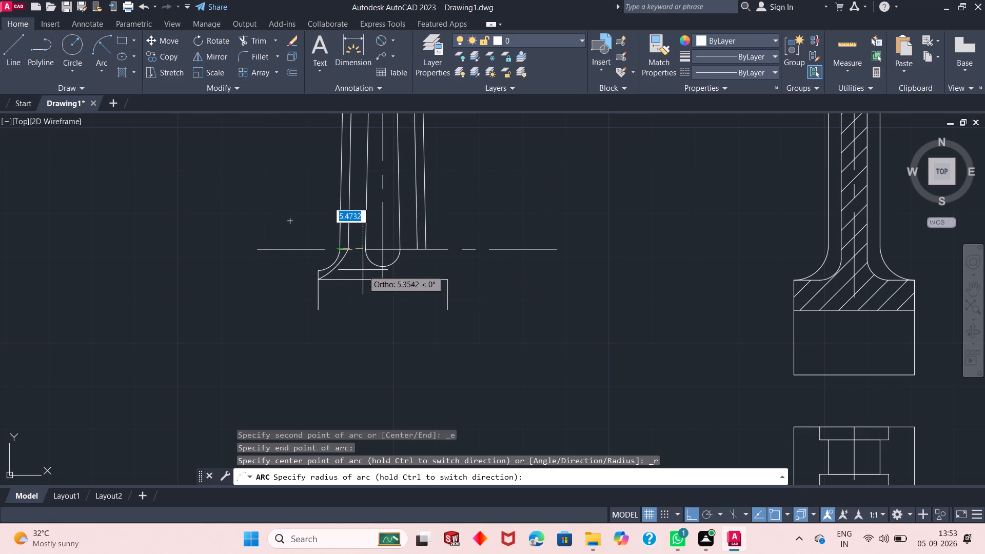
pyautogui.write('15')
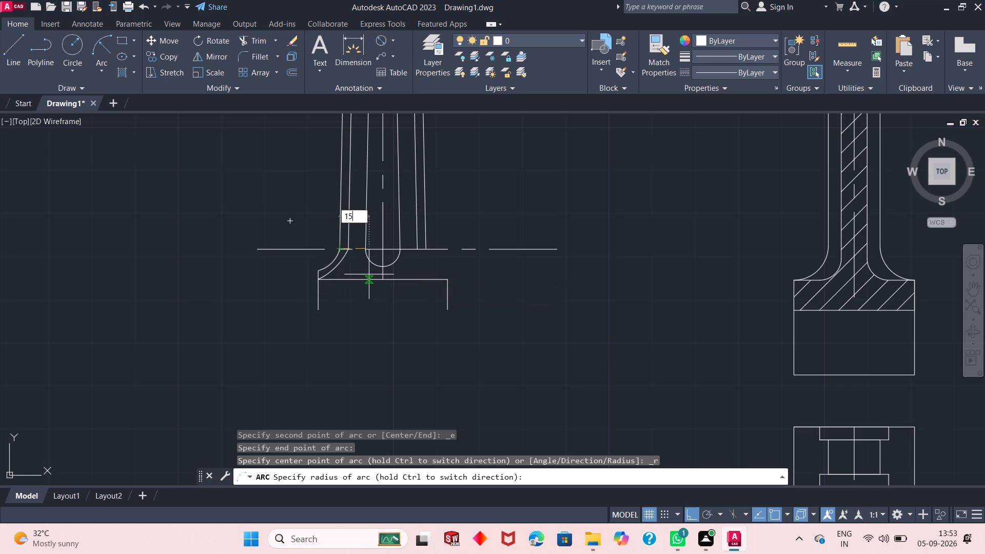
pyautogui.press('Return')
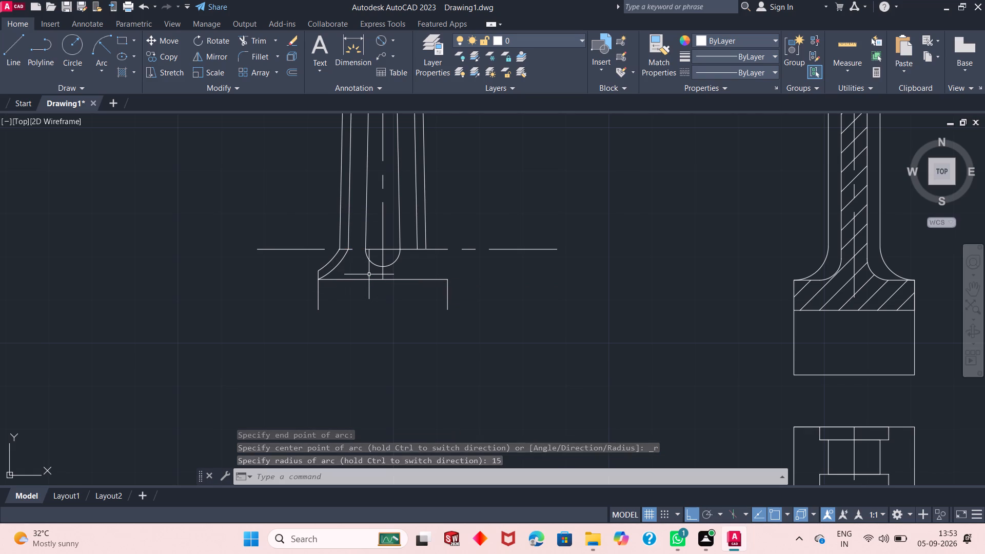
pyautogui.scroll(2, 369, 274)
pyautogui.scroll(-4, 369, 274)
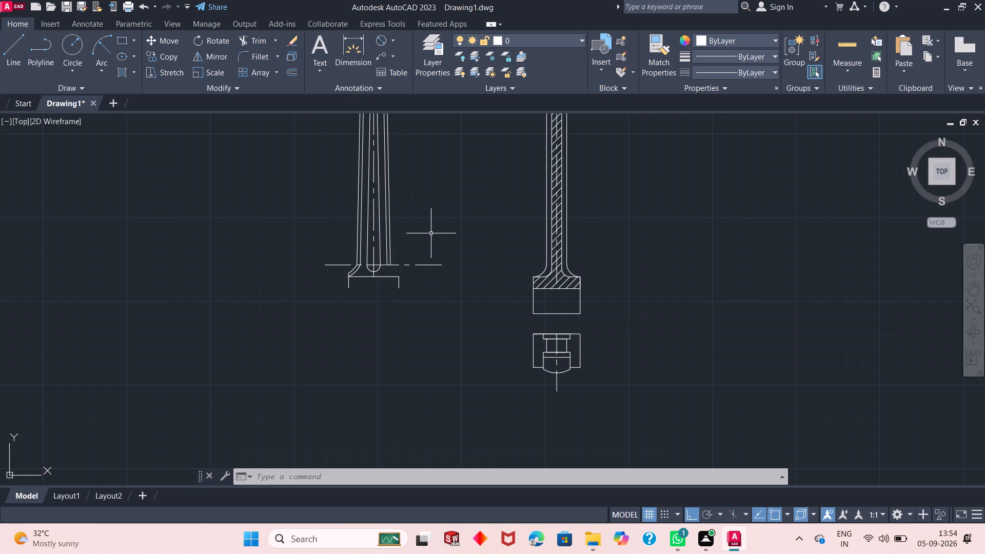
# Draw a radius 15 arc from the lower end of the shank's right inner offset line to the lower block's upper-right corner.
pyautogui.scroll(-2, 400, 259)
pyautogui.scroll(2, 400, 259)
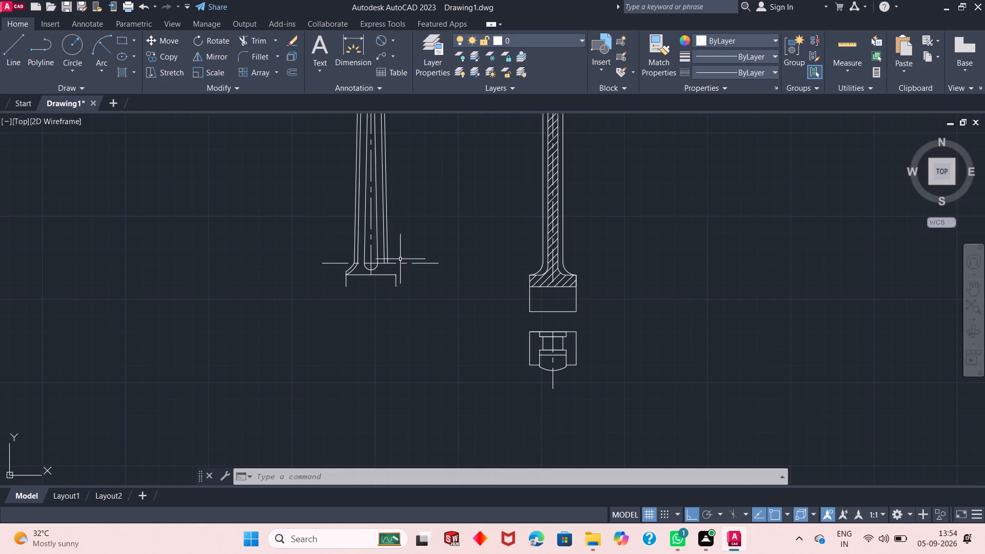
pyautogui.scroll(3, 400, 259)
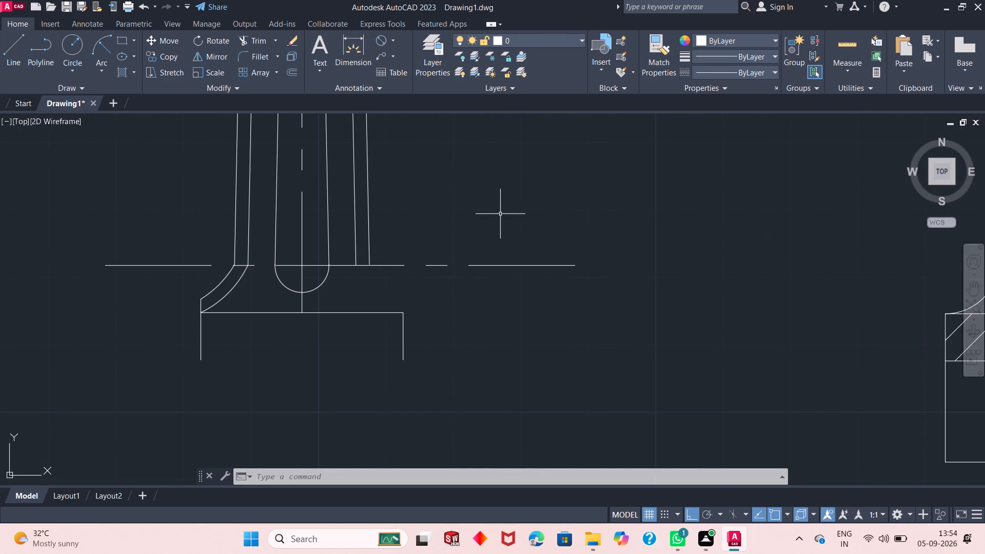
pyautogui.click(105, 48)
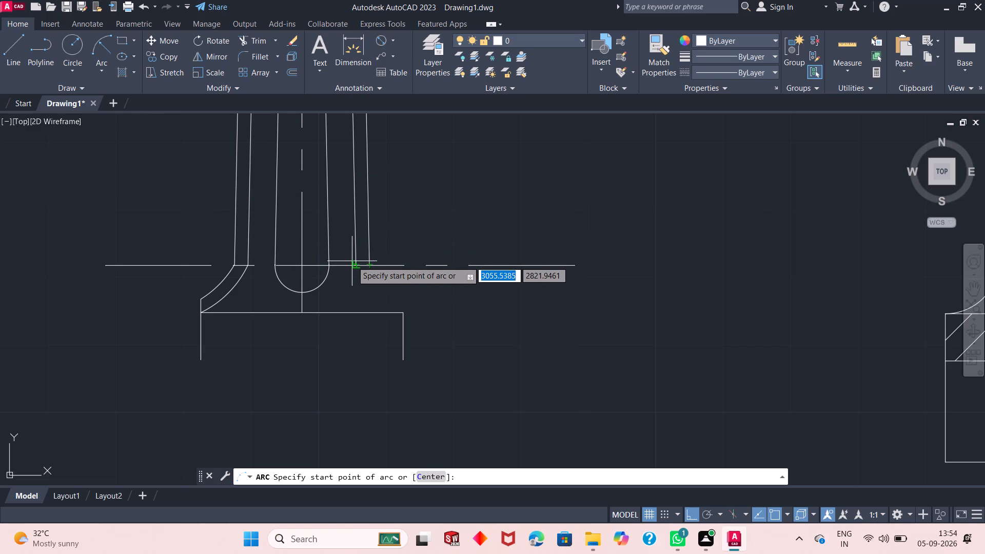
pyautogui.click(352, 267)
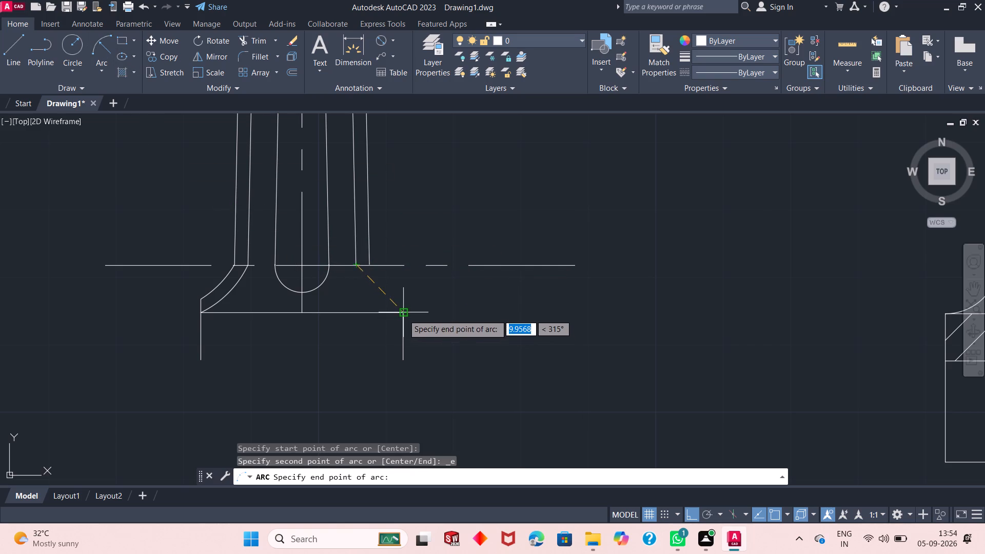
pyautogui.click(403, 314)
pyautogui.write('15')
pyautogui.press('Return')
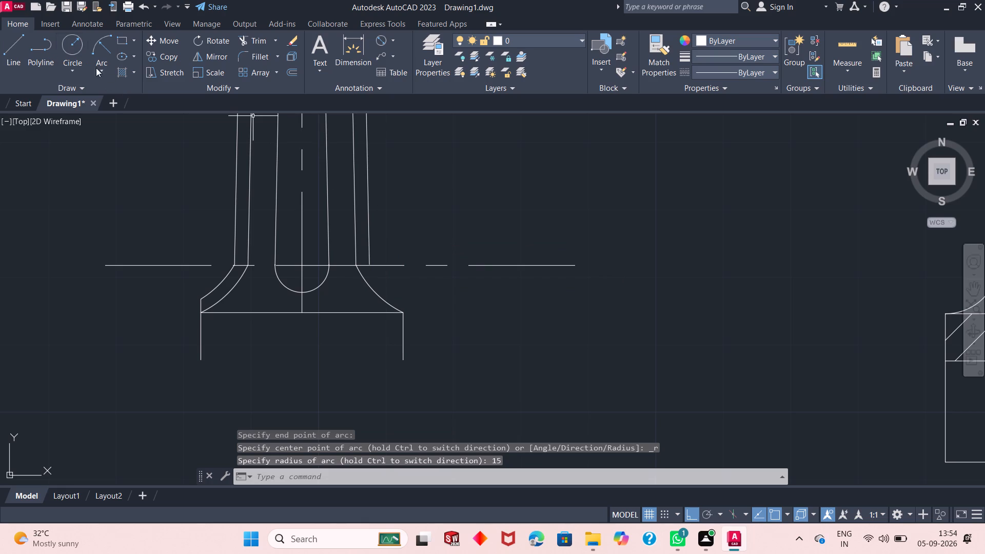
# Draw a vertical line 2 units upward from the lower block's upper-right corner.
pyautogui.click(0, 47)
pyautogui.click(16, 52)
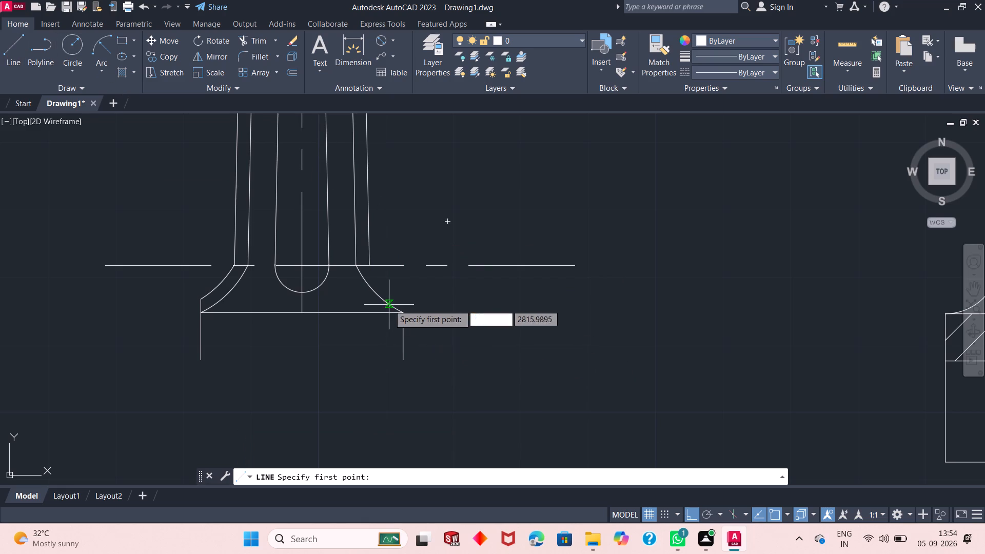
pyautogui.click(401, 312)
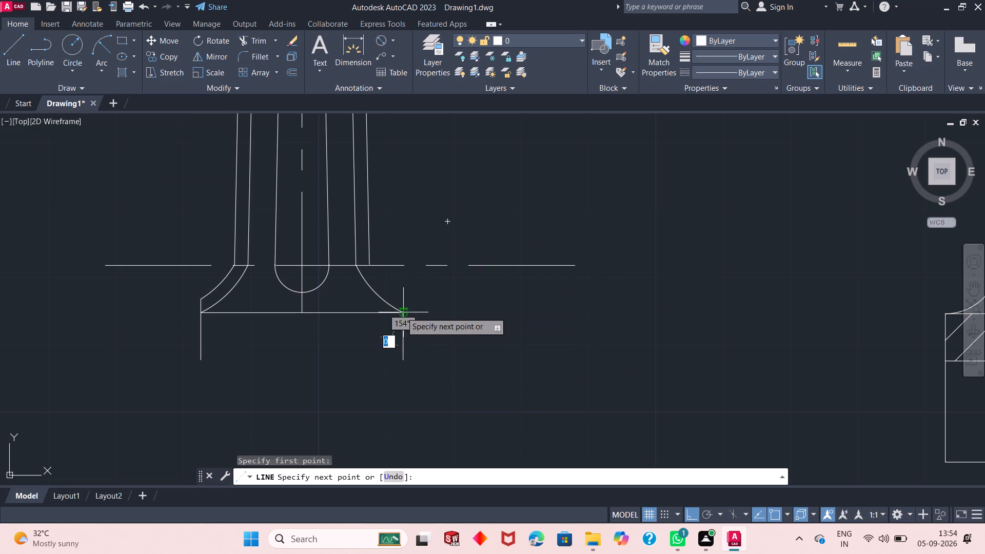
pyautogui.press('2')
pyautogui.press('Return')
pyautogui.press('Escape')
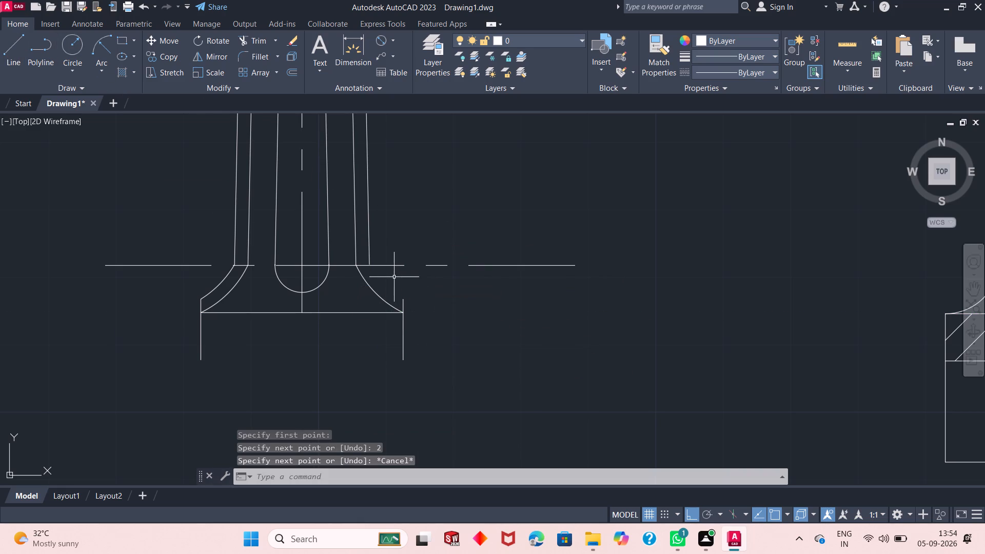
# Draw a radius 15 arc from the lower end of the shank's right outer offset line to the top of the 2-unit line.
pyautogui.click(96, 51)
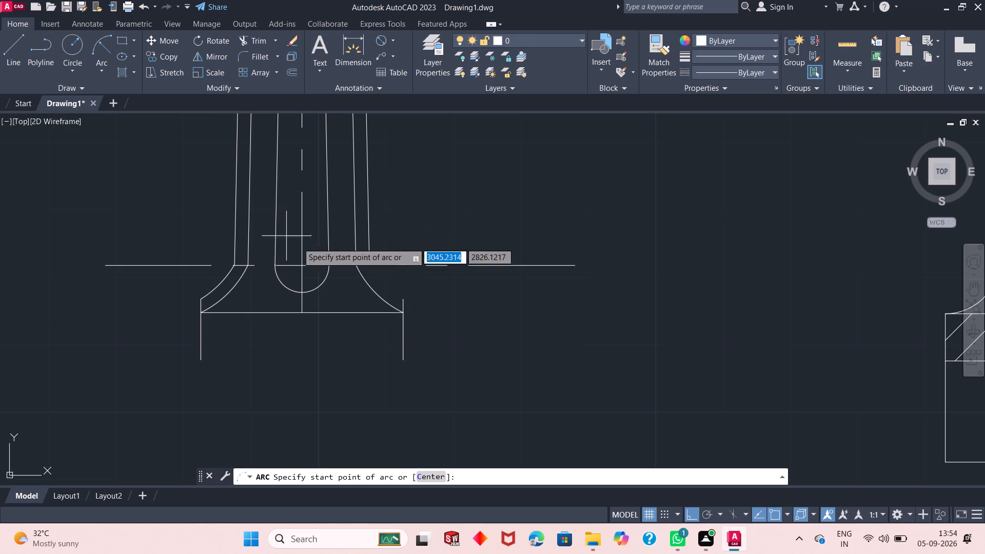
pyautogui.click(373, 266)
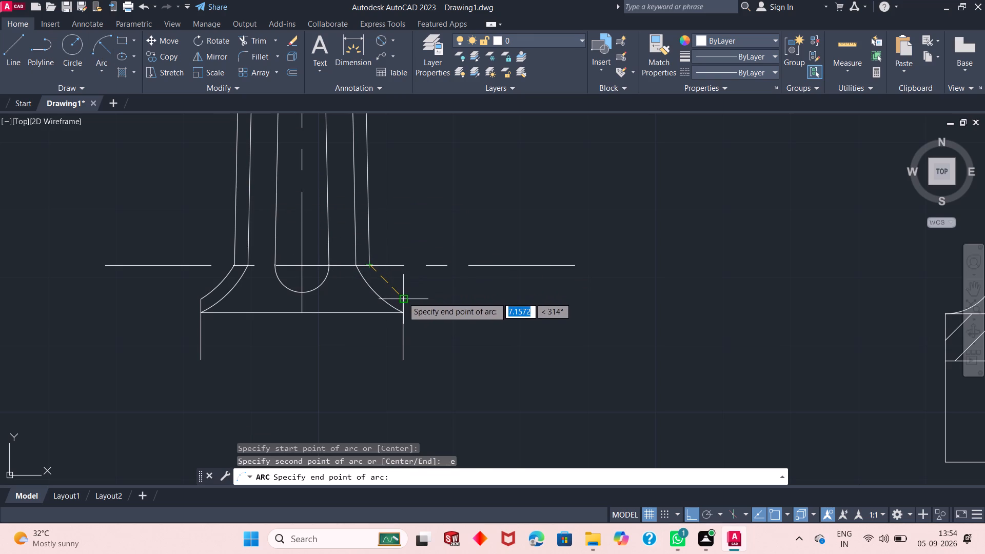
pyautogui.click(403, 298)
pyautogui.write('15')
pyautogui.press('Return')
pyautogui.press('Escape')
# On Layer1, draw a 15-unit centreline downward on the shank axis, starting level with the lower ends of the block's sides.
pyautogui.scroll(2, 371, 304)
pyautogui.scroll(-3, 371, 304)
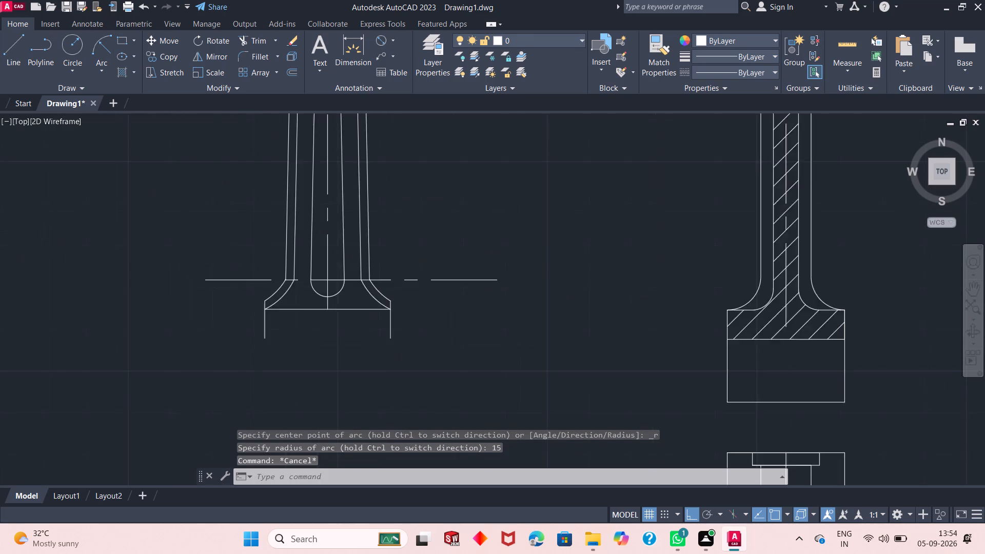
pyautogui.scroll(-3, 371, 304)
pyautogui.scroll(1, 371, 294)
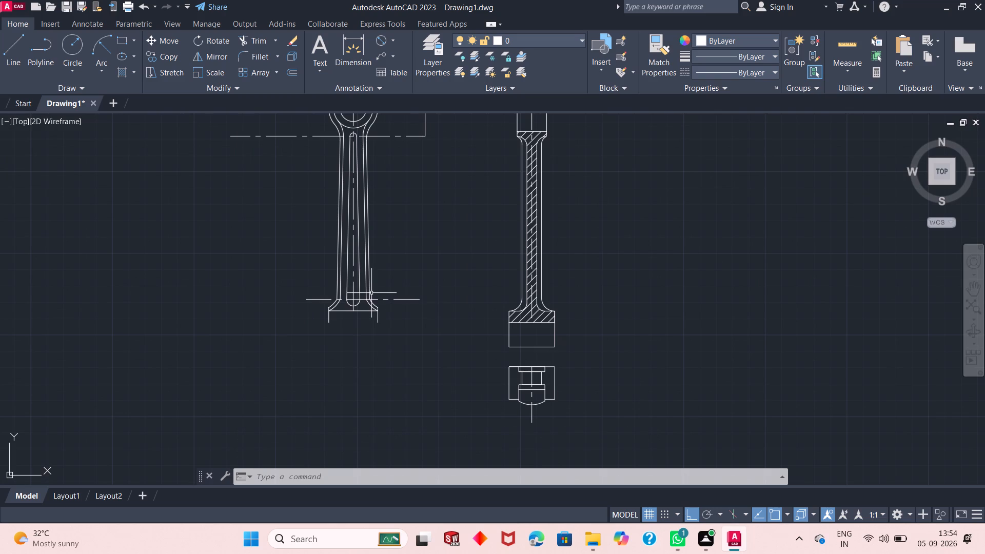
pyautogui.scroll(2, 353, 339)
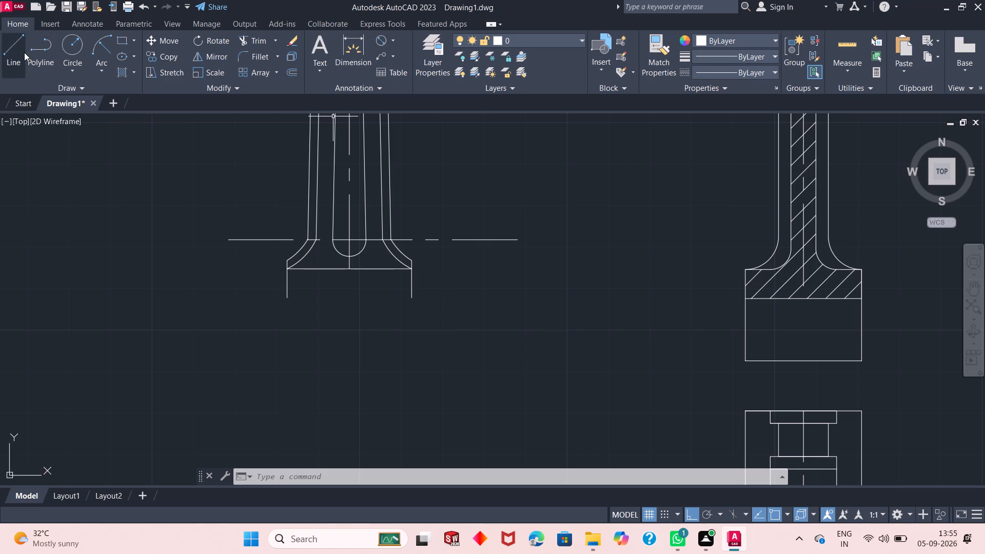
pyautogui.click(572, 40)
pyautogui.click(569, 66)
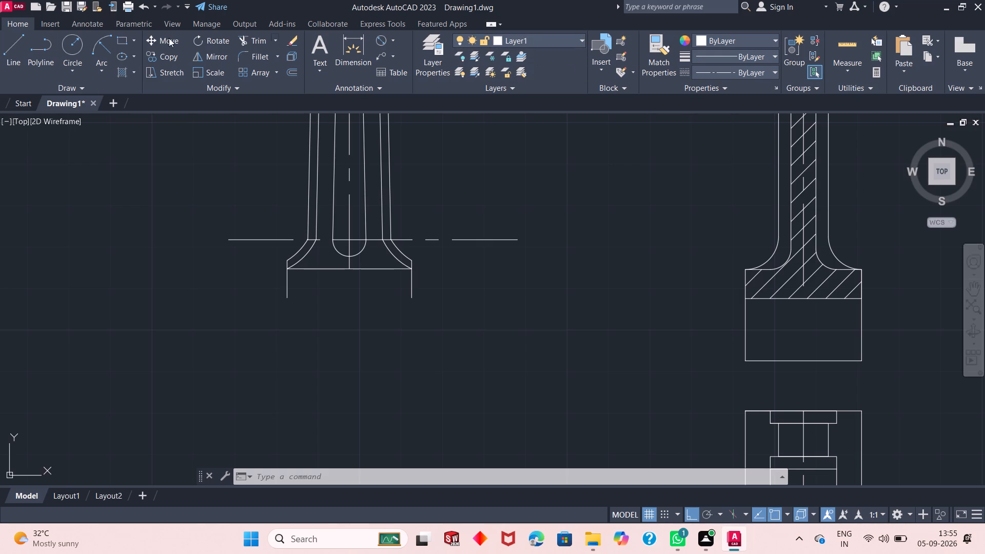
pyautogui.click(2, 49)
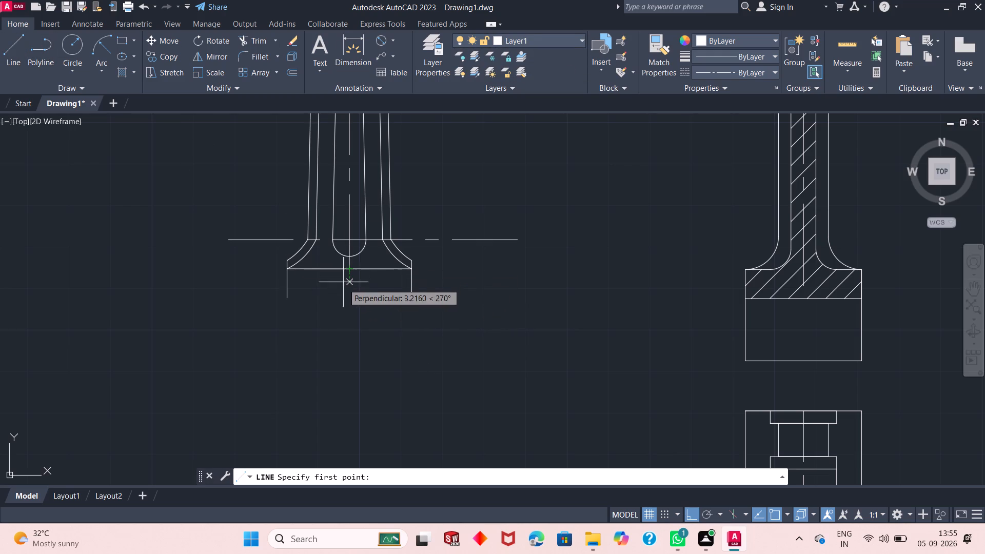
pyautogui.click(351, 299)
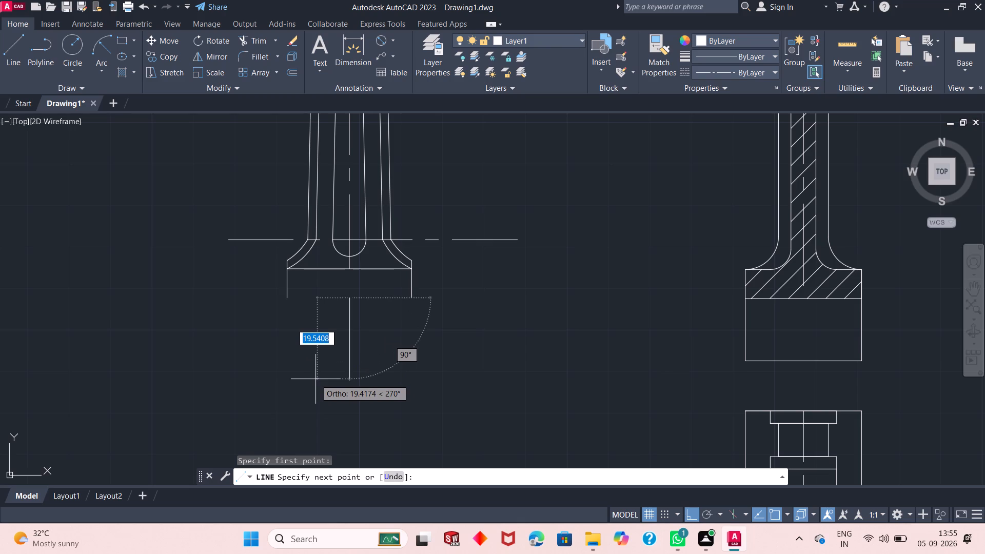
pyautogui.write('15')
pyautogui.press('Return')
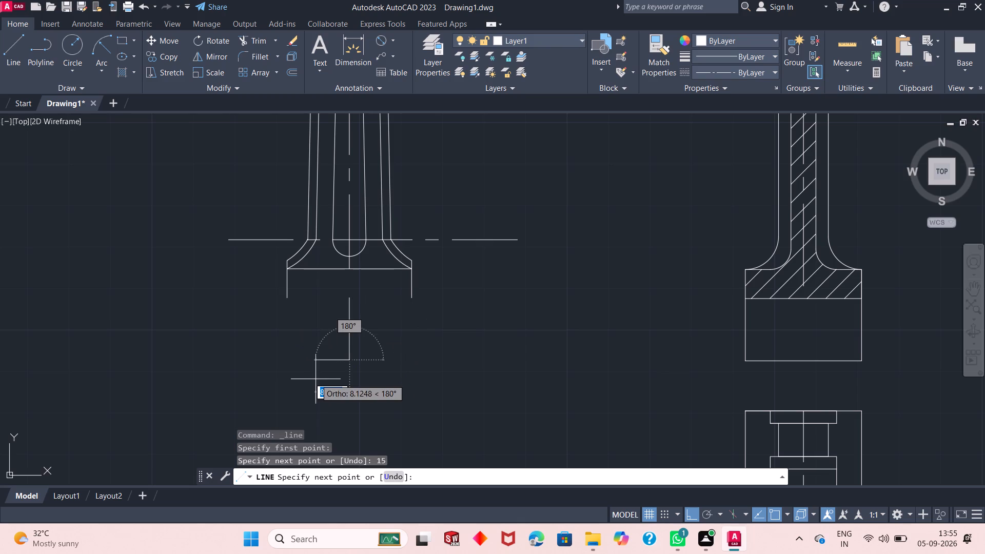
pyautogui.press('Escape')
# On layer 0, draw a radius 21 circle centred on the lower end of the 15-unit centreline.
pyautogui.click(79, 49)
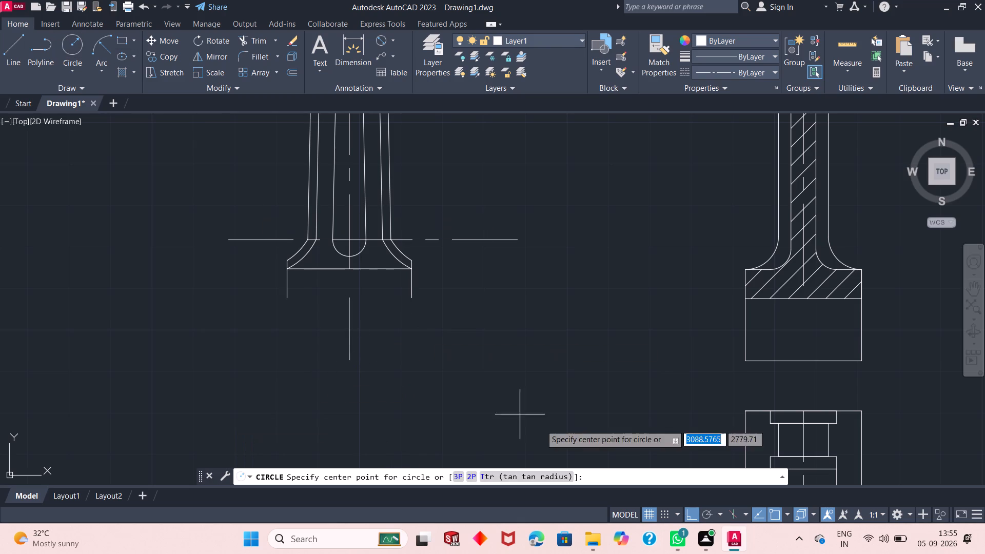
pyautogui.press('Escape')
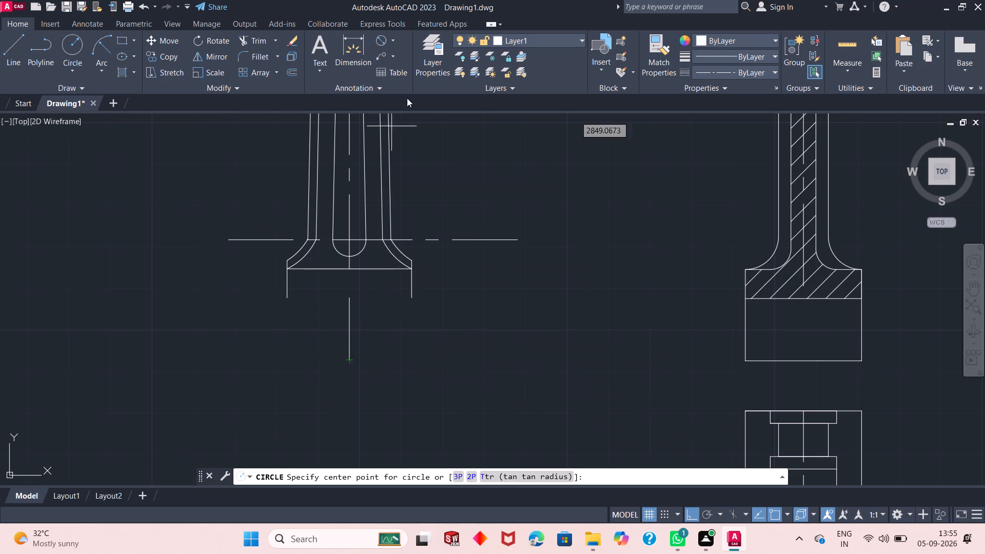
pyautogui.click(539, 39)
pyautogui.click(550, 52)
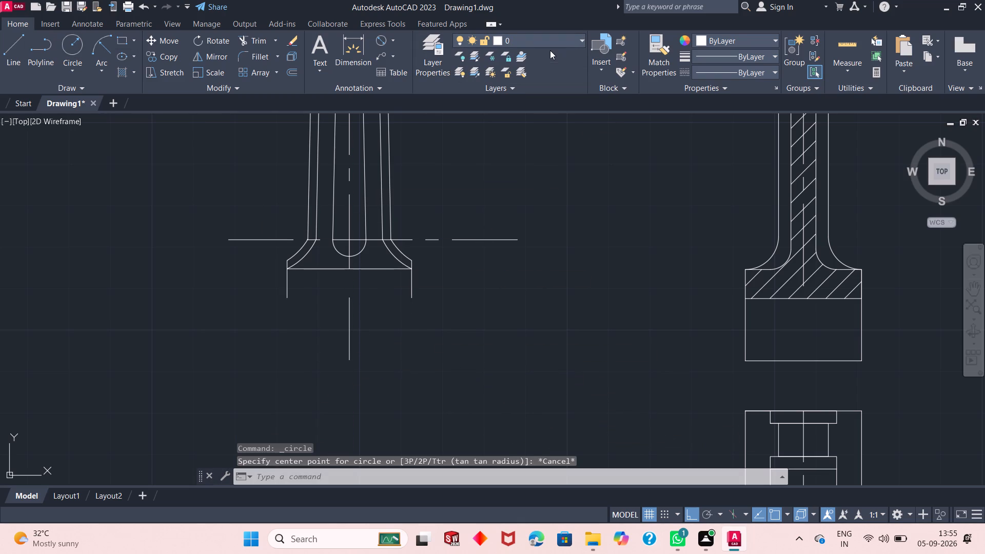
pyautogui.click(79, 46)
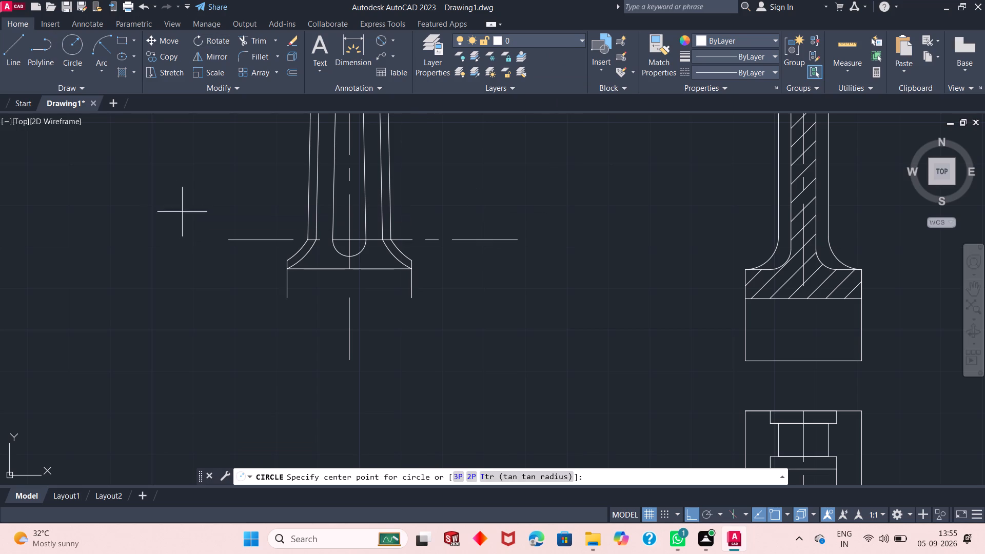
pyautogui.click(349, 357)
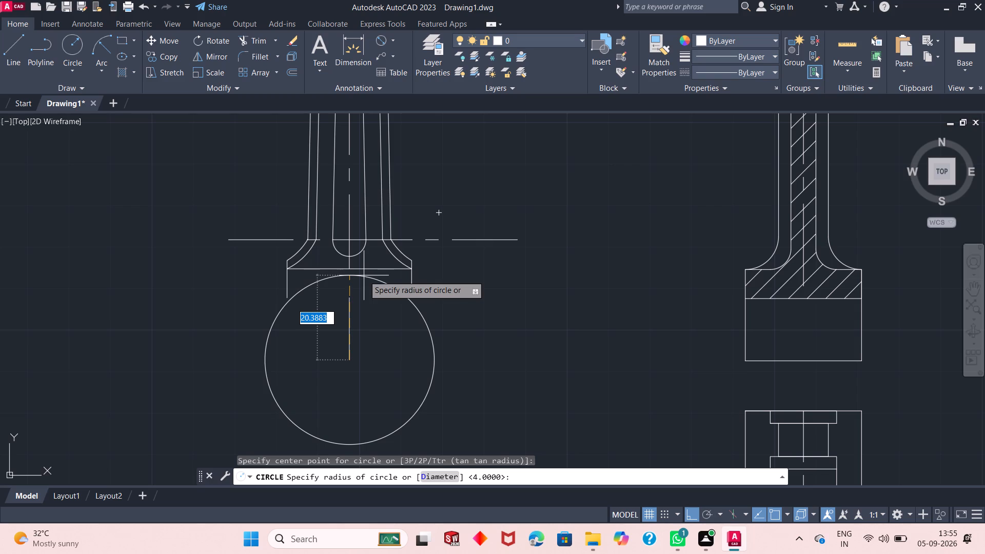
pyautogui.write('21')
pyautogui.press('Return')
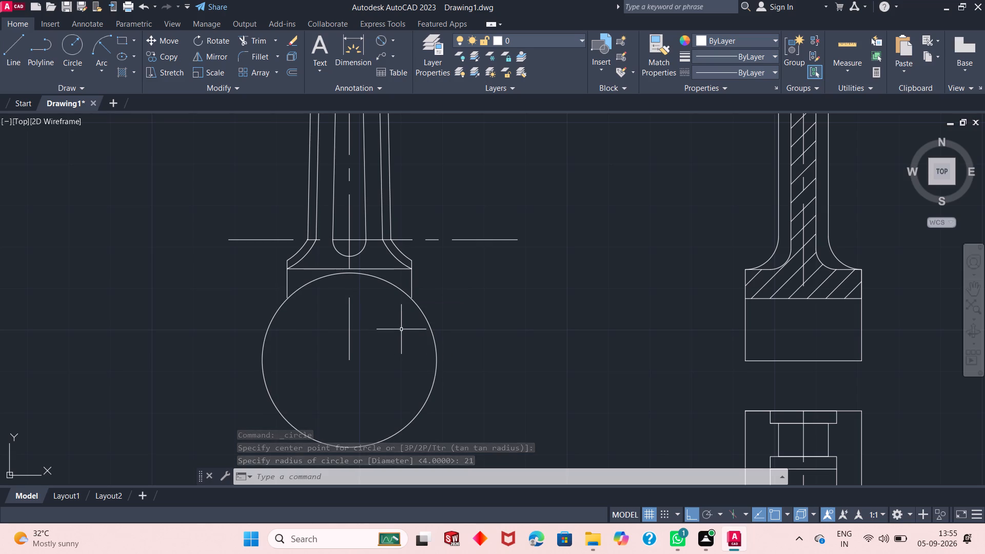
# Delete the overlapping horizontal lines along the lower block's top edge in the front view.
pyautogui.click(375, 272)
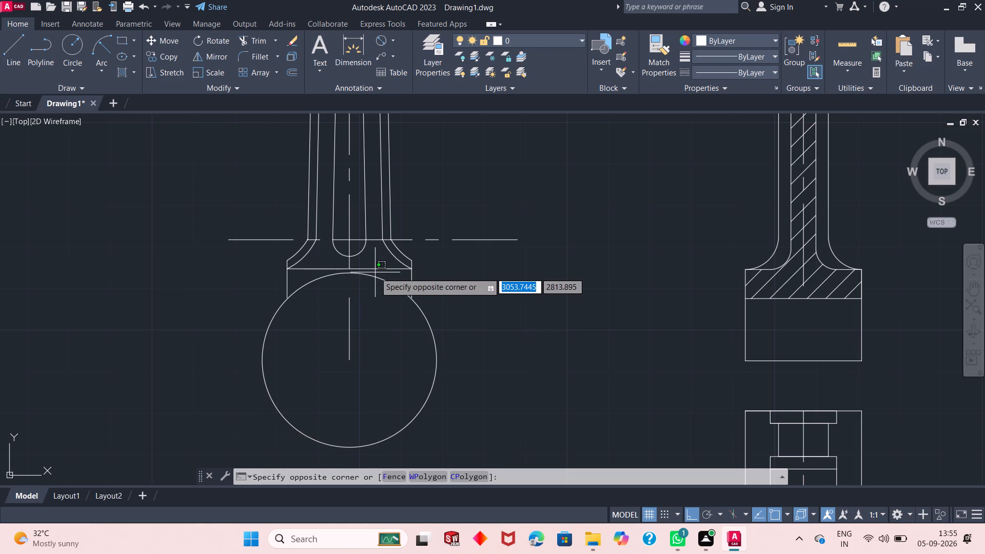
pyautogui.press('Escape')
pyautogui.click(376, 268)
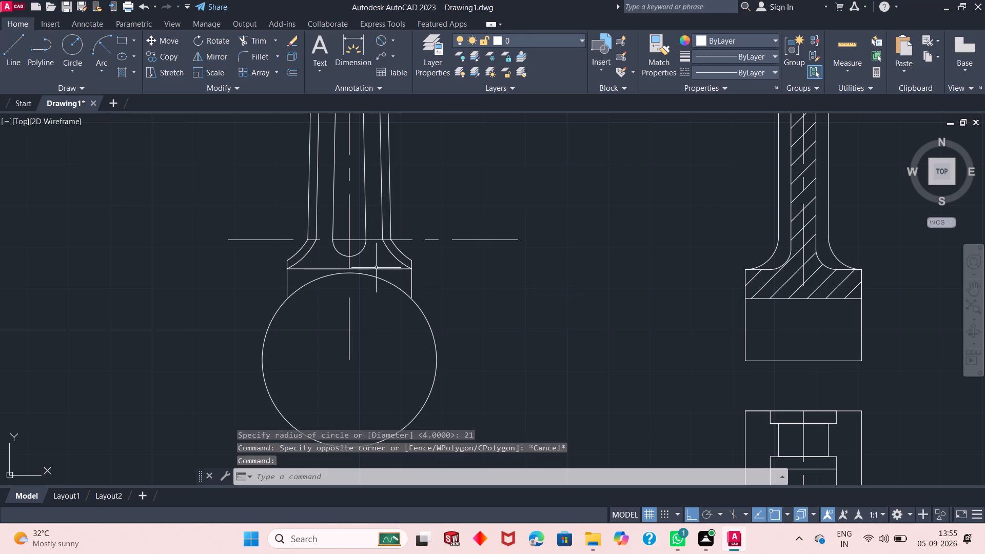
pyautogui.click(322, 269)
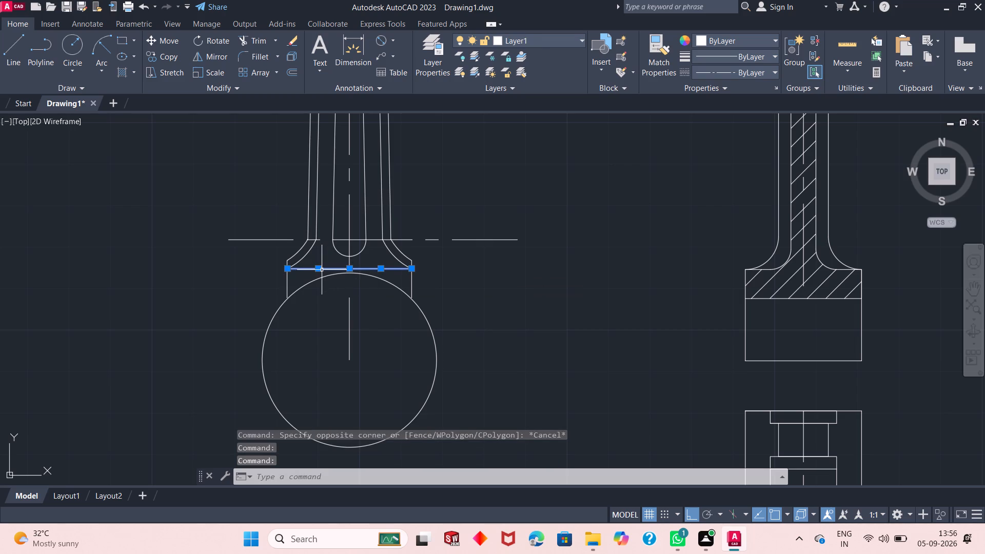
pyautogui.press('Delete')
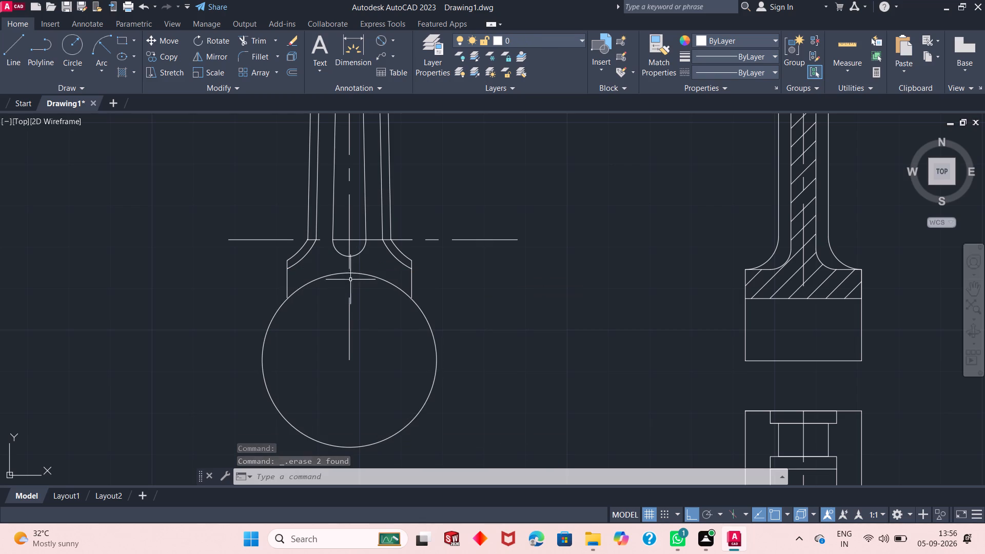
# Draw a concentric radius 17 circle inside the radius 21 circle.
pyautogui.click(71, 49)
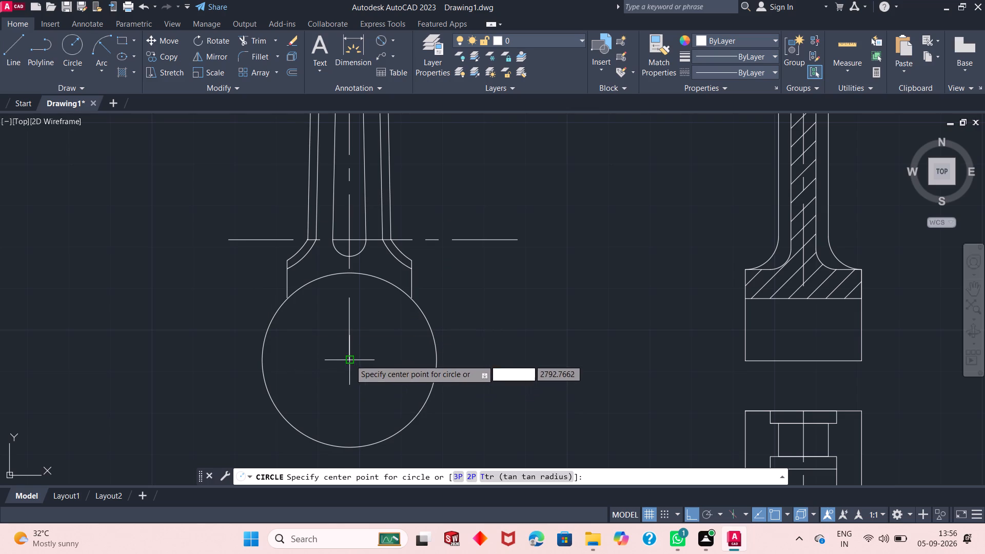
pyautogui.click(350, 360)
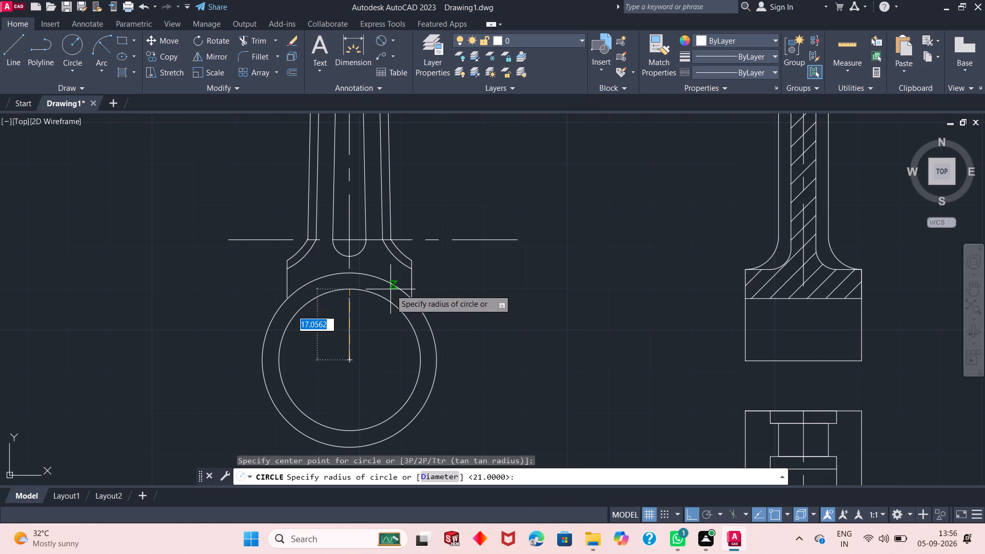
pyautogui.write('17')
pyautogui.press('Return')
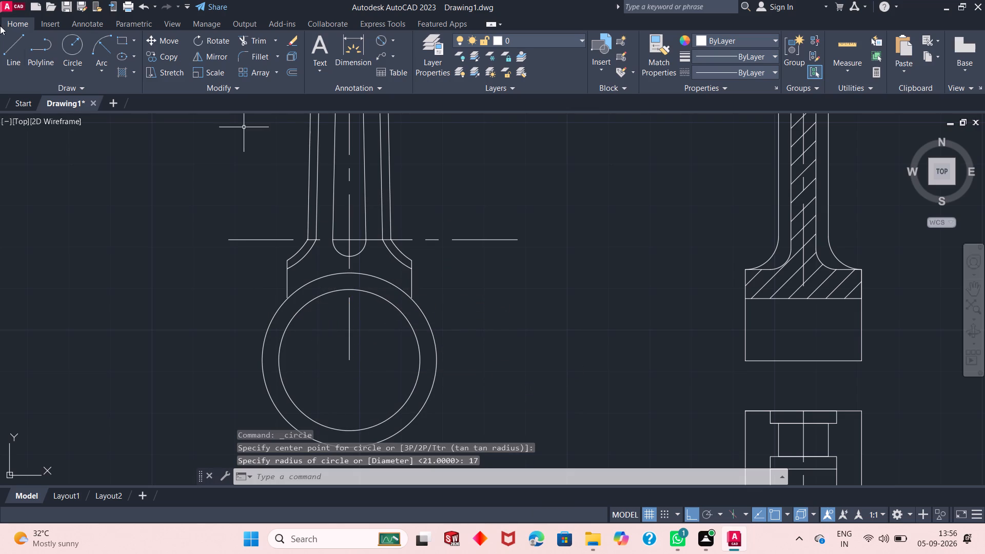
# Check the diameters of the outer and inner big-end circles without placing dimensions.
pyautogui.click(380, 42)
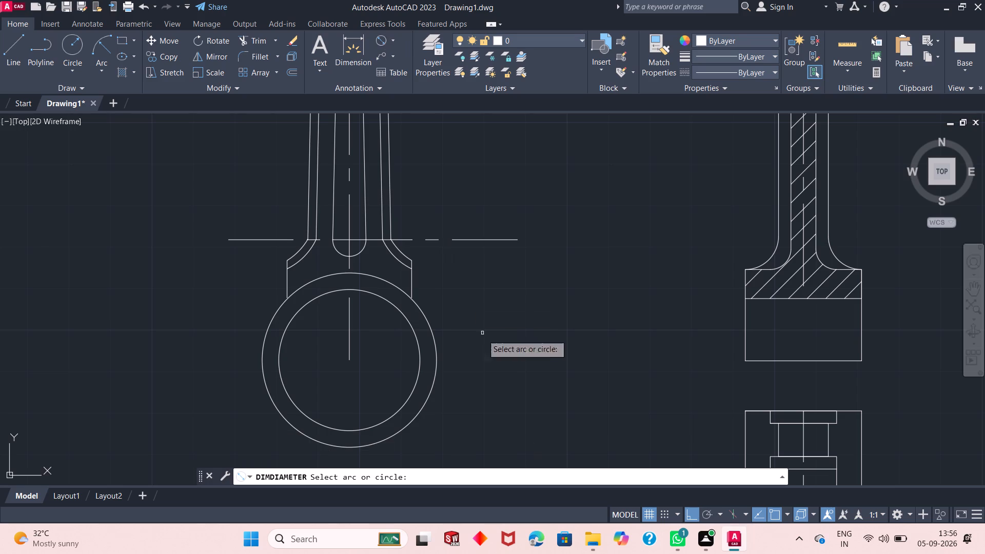
pyautogui.click(431, 331)
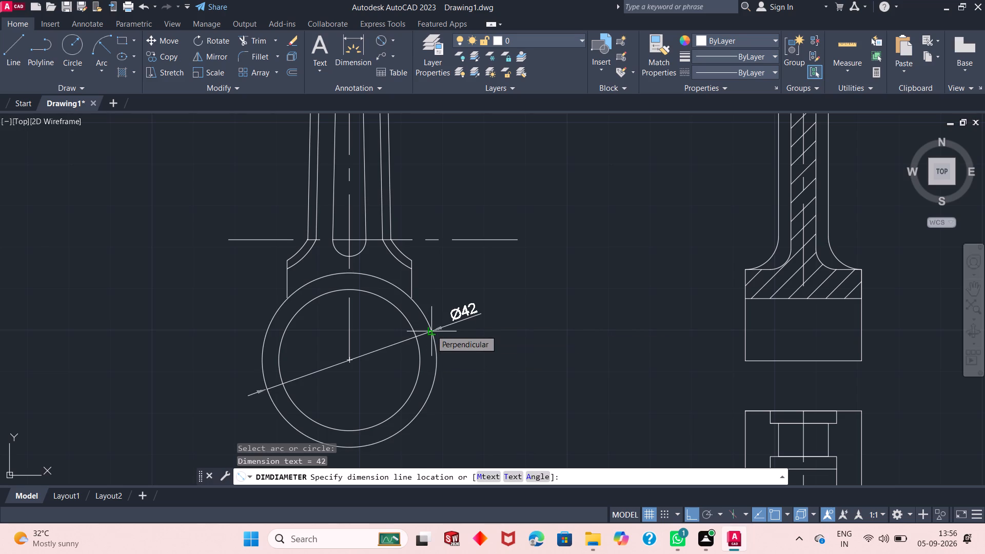
pyautogui.press('Escape')
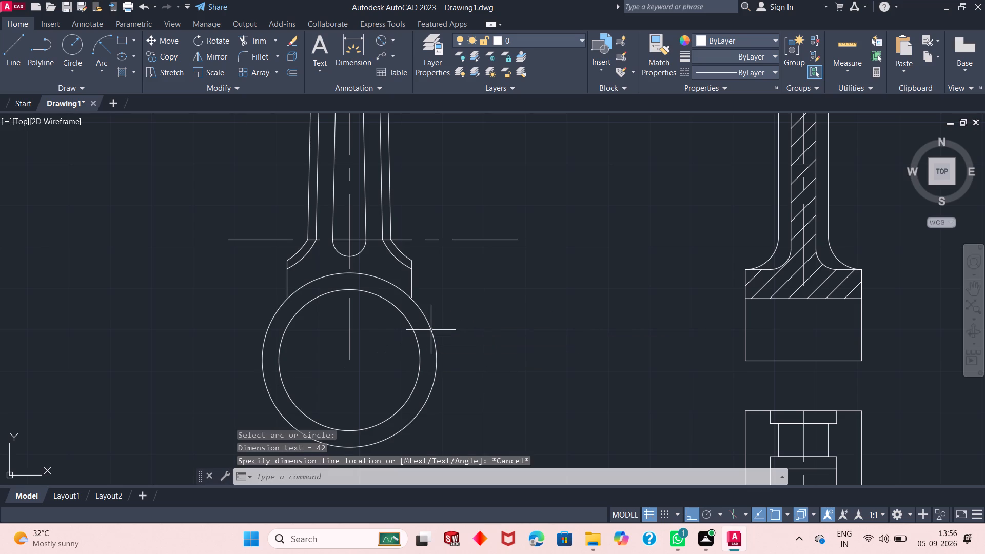
pyautogui.press('space')
pyautogui.click(412, 327)
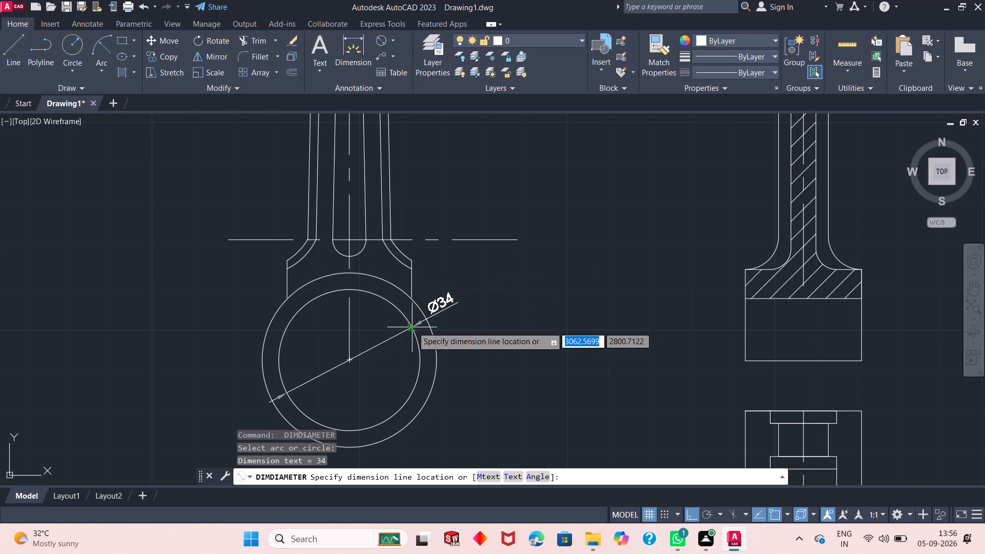
pyautogui.press('Escape')
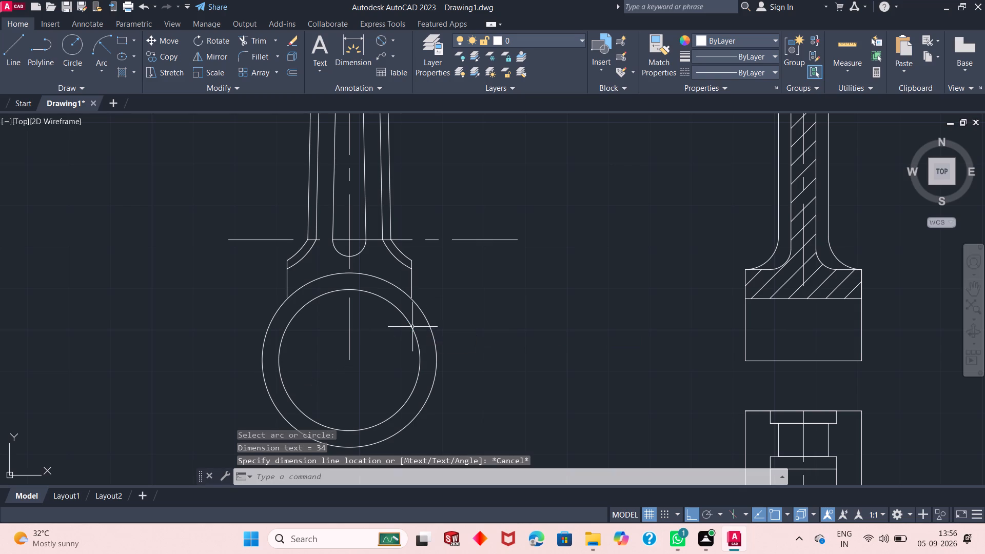
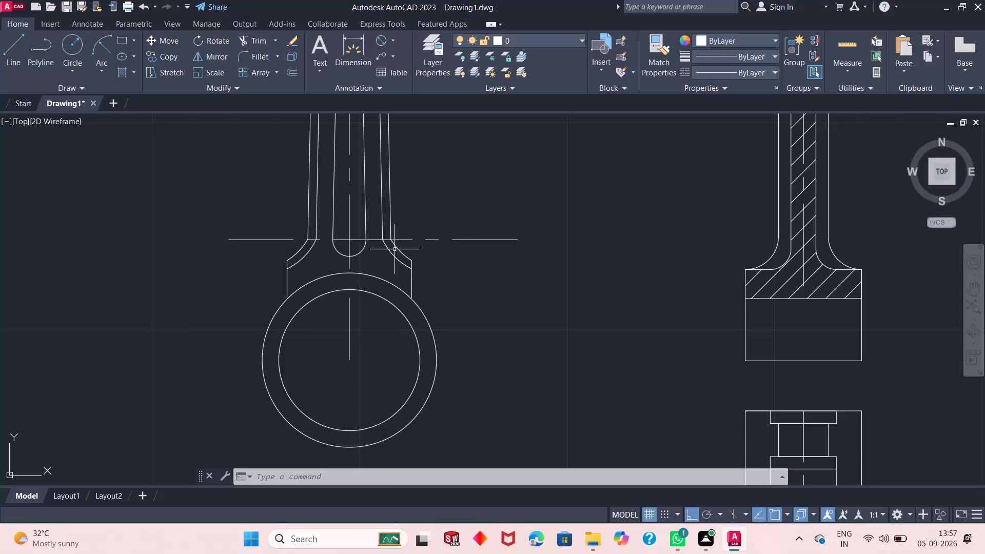
# Undo the diameter checks, both big-end circles, the top-edge line deletion and the 15-unit centreline.
pyautogui.hotkey('ctrl', 'z')
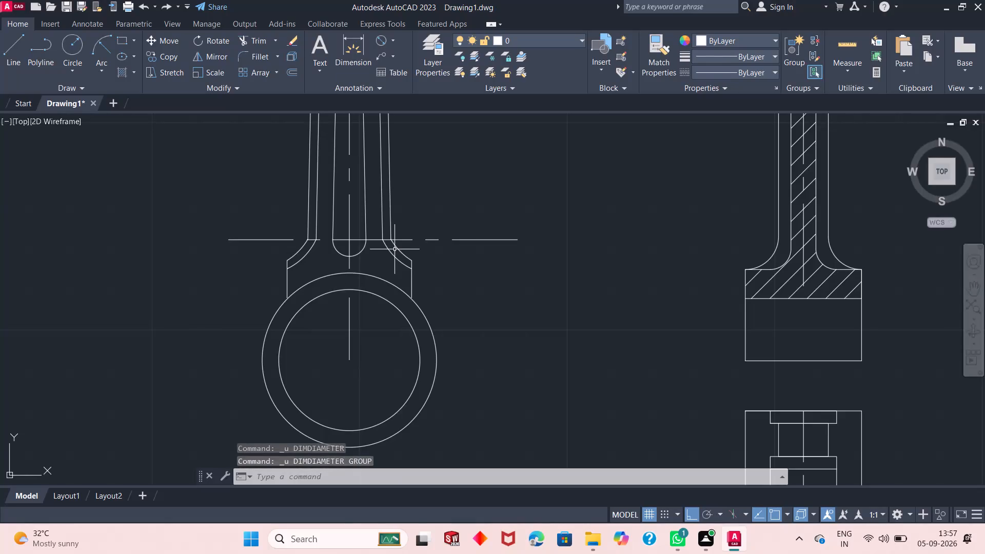
pyautogui.hotkey('ctrl', 'z')
pyautogui.hotkey('ctrl', 'z')
pyautogui.hotkey('ctrl', 'z')
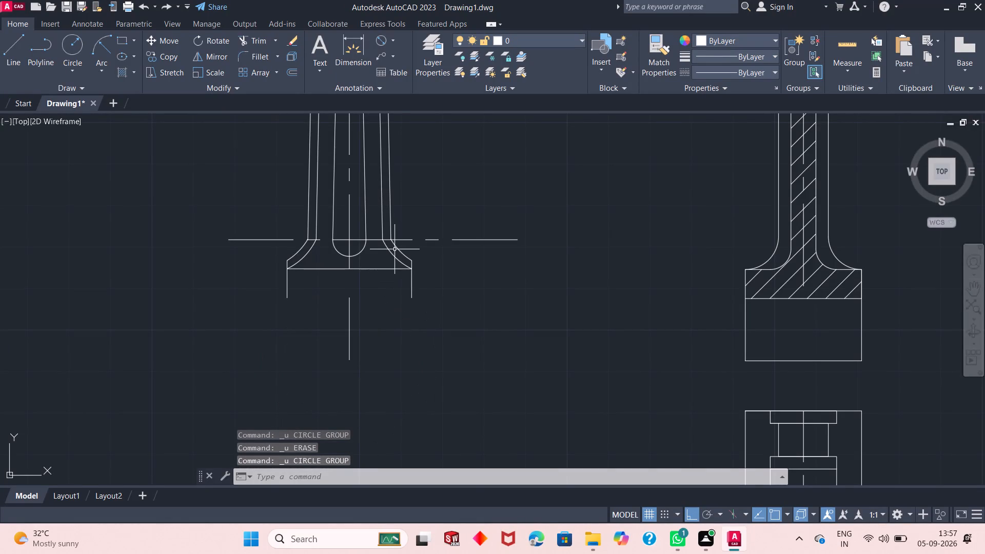
pyautogui.hotkey('ctrl', 'z')
pyautogui.hotkey('ctrl', 'z')
pyautogui.hotkey('ctrl', 'z')
pyautogui.hotkey('ctrl', 'z')
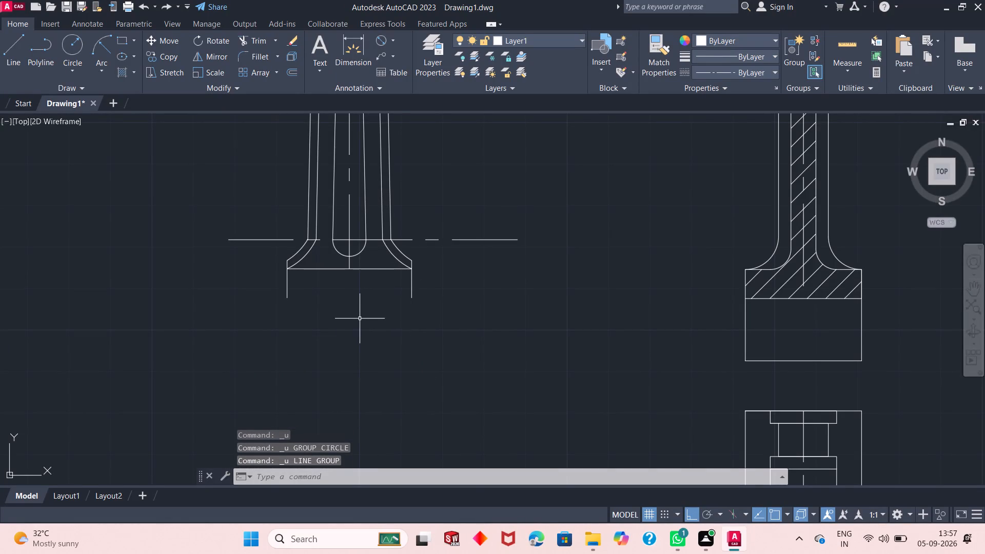
# Delete the two horizontal line segments along the lower block's top edge in the front view.
pyautogui.click(371, 270)
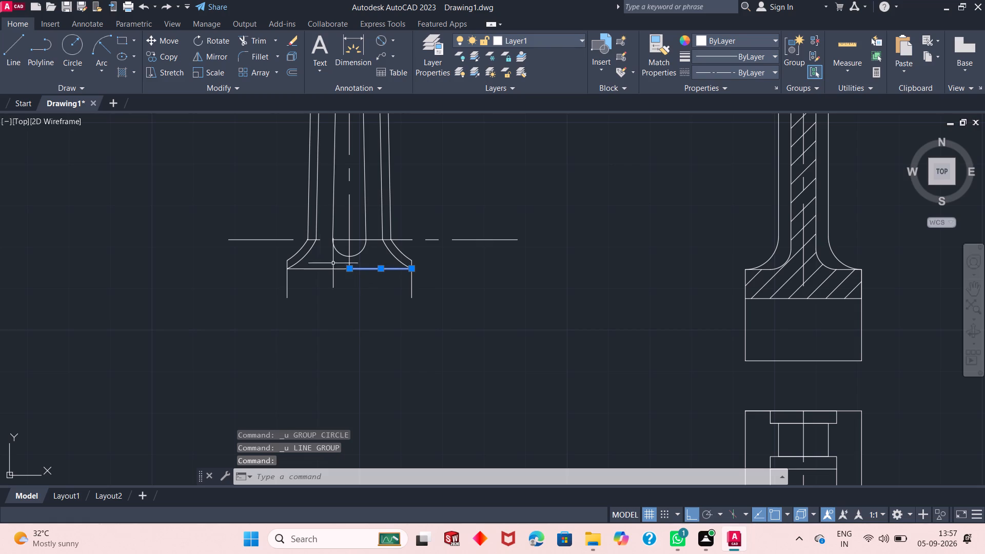
pyautogui.click(312, 269)
pyautogui.press('Delete')
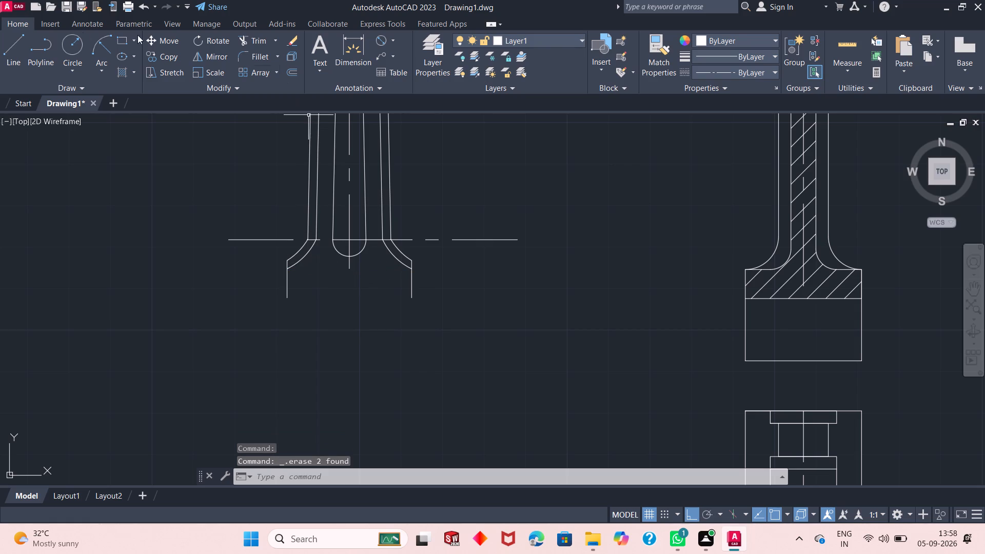
# On Layer1, draw a 17-unit vertical centreline downward from the midpoint between the lower ends of the block's sides.
pyautogui.click(21, 51)
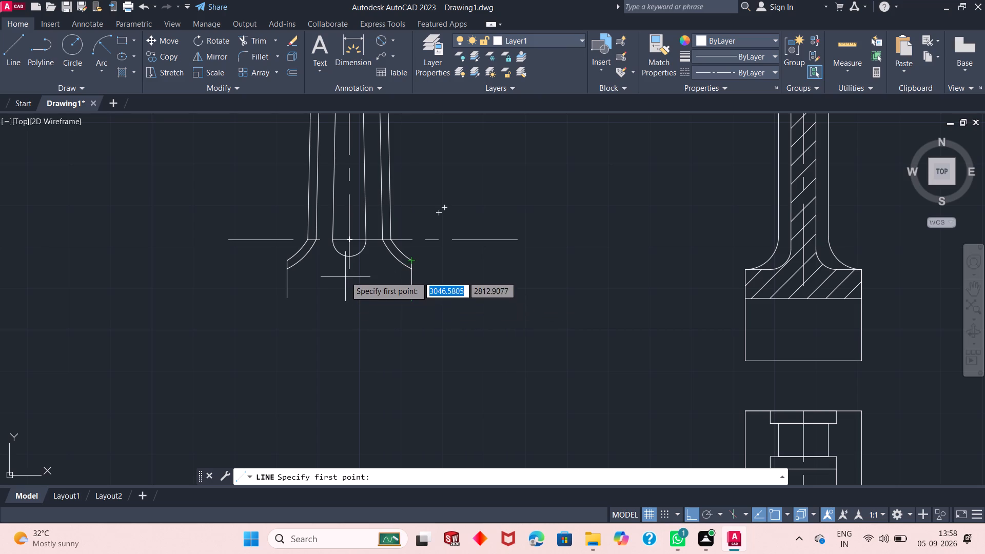
pyautogui.click(349, 298)
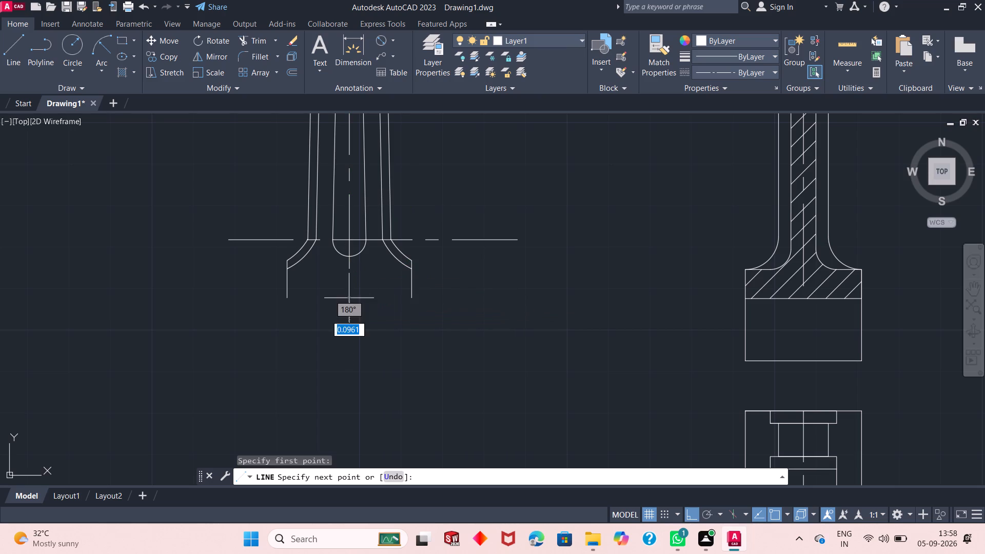
pyautogui.write('17')
pyautogui.press('Return')
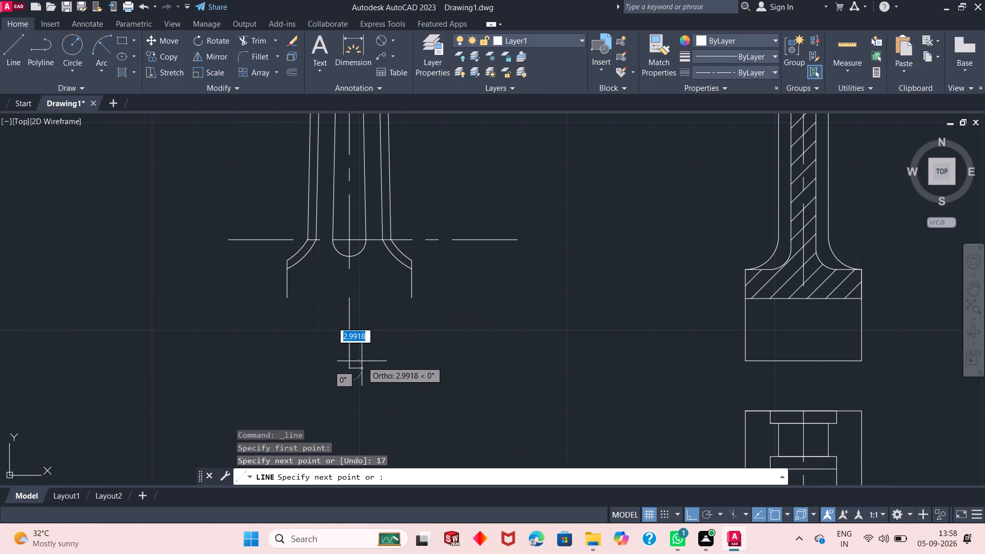
pyautogui.press('Escape')
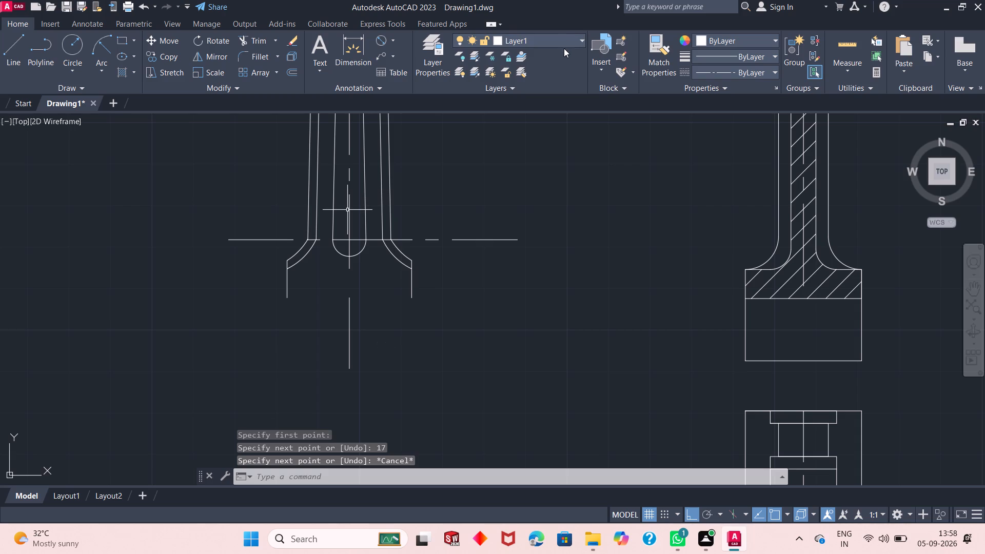
# On layer 0, draw a radius 21 circle centred on the lower end of the 17-unit centreline.
pyautogui.click(564, 39)
pyautogui.click(533, 59)
pyautogui.click(63, 50)
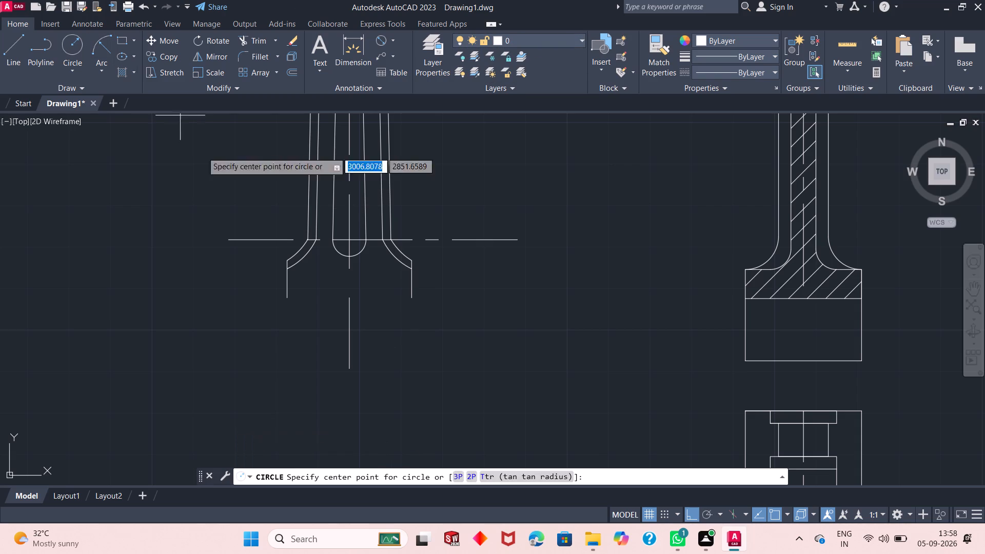
pyautogui.click(349, 369)
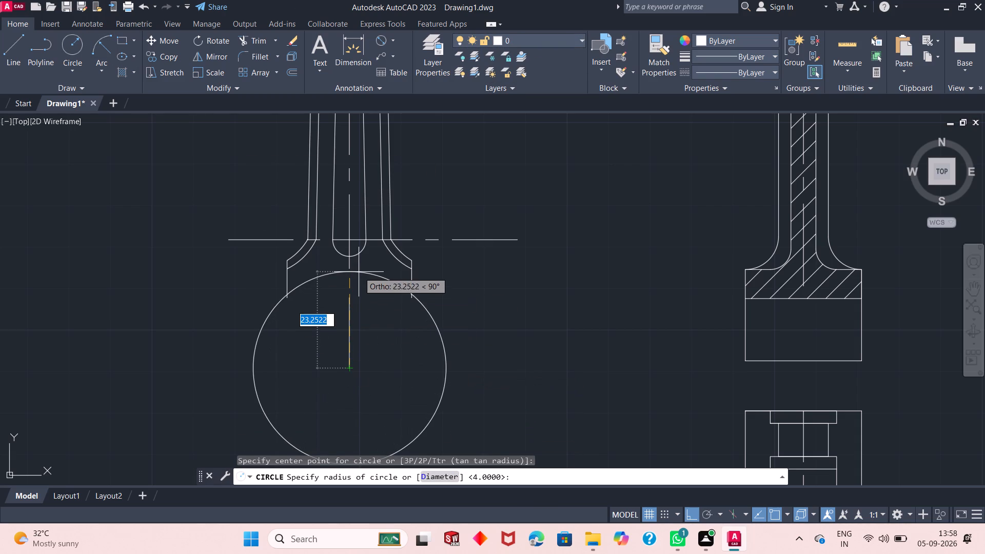
pyautogui.write('21')
pyautogui.press('Return')
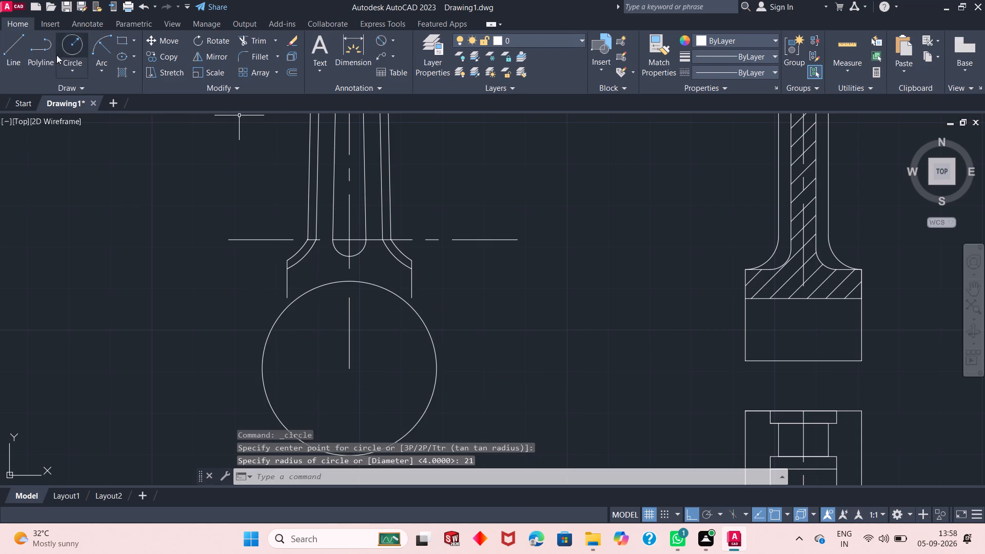
# Draw a concentric radius 17 circle inside the radius 21 circle.
pyautogui.click(68, 41)
pyautogui.click(350, 369)
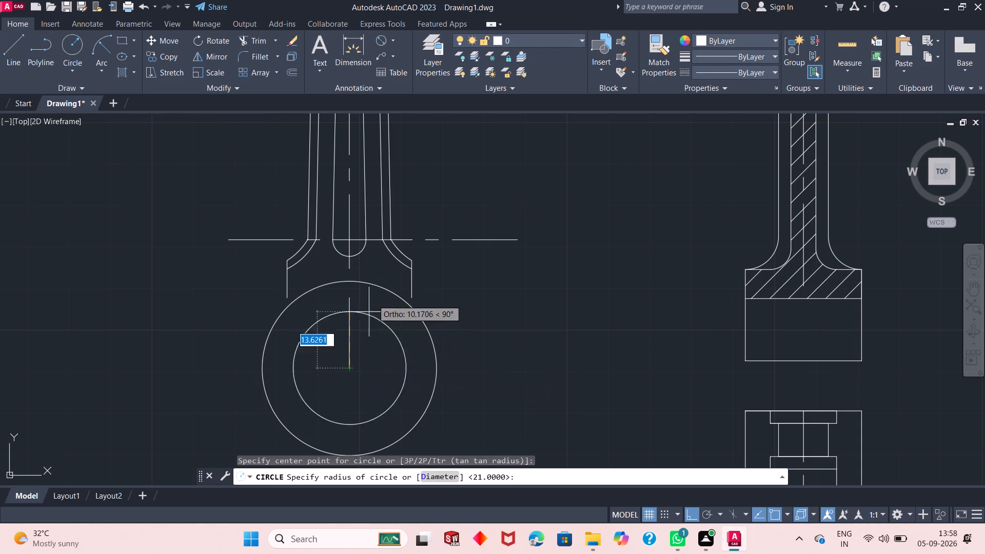
pyautogui.write('17')
pyautogui.press('Return')
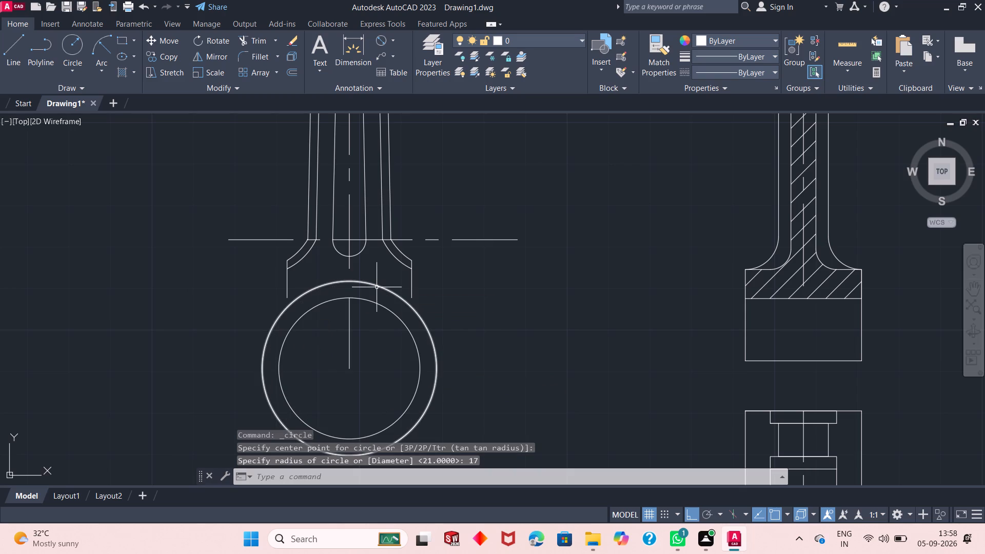
pyautogui.press('Escape')
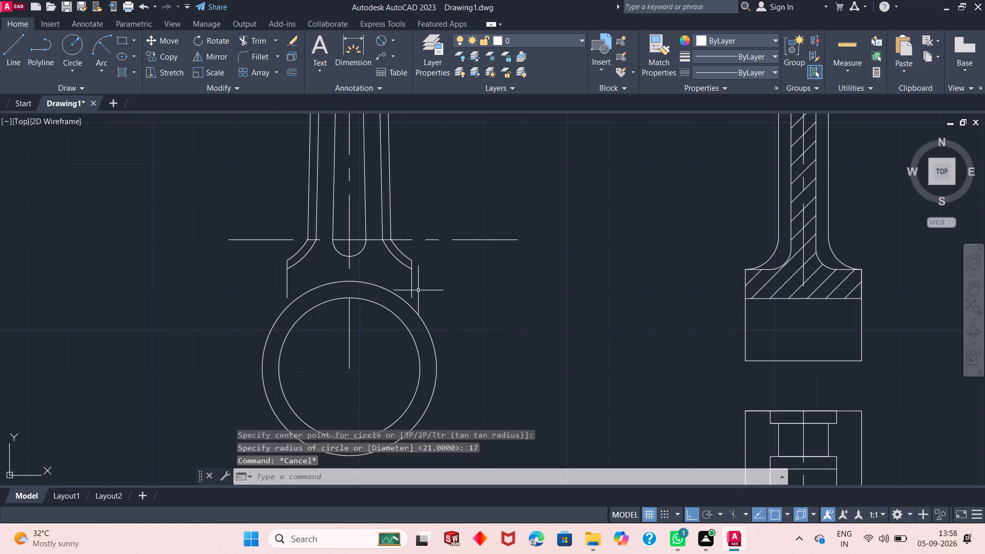
# Draw a horizontal line joining the lower ends of the block's two vertical sides.
pyautogui.click(17, 51)
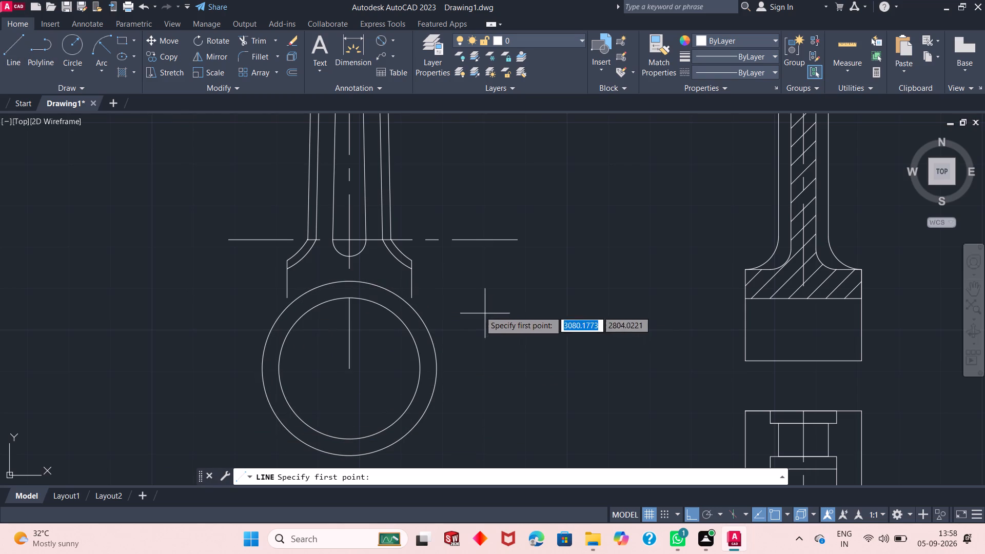
pyautogui.click(412, 299)
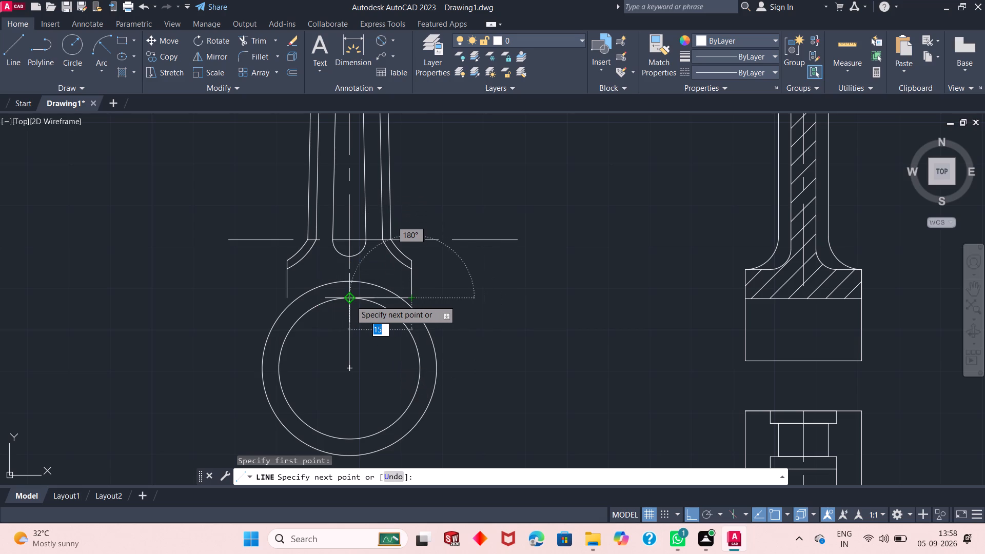
pyautogui.click(290, 301)
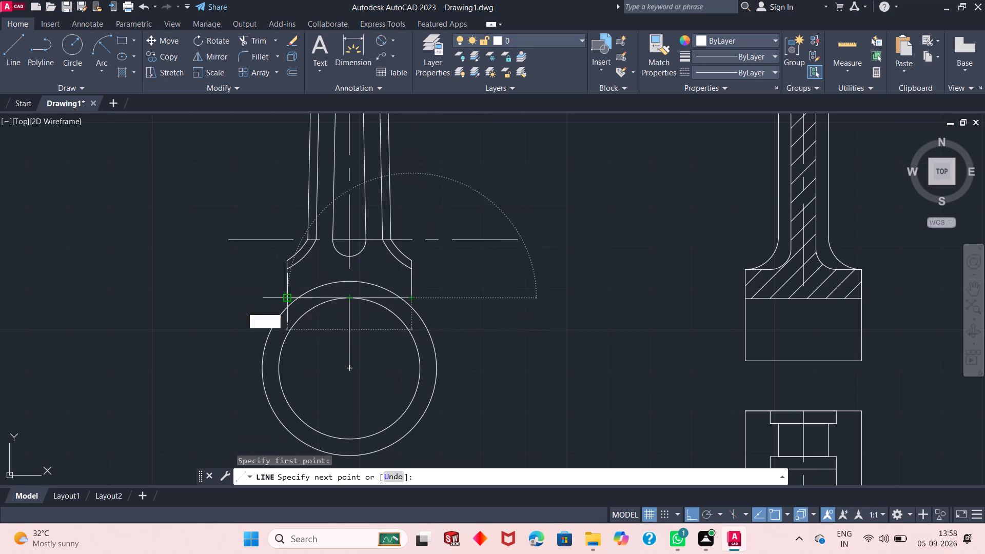
pyautogui.press('Escape')
# Trim the block's bottom line where it crosses inside the outer big-end circle.
pyautogui.click(254, 38)
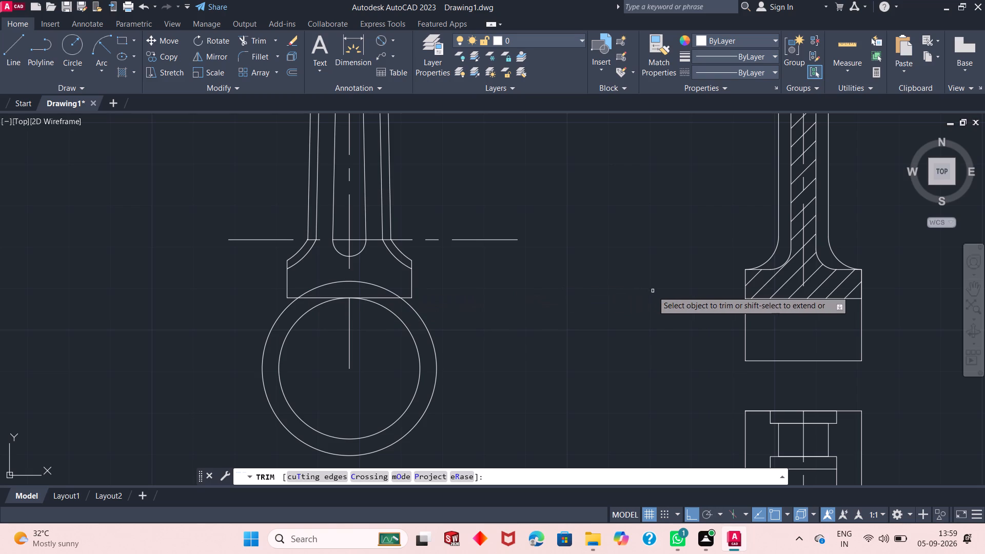
pyautogui.click(387, 299)
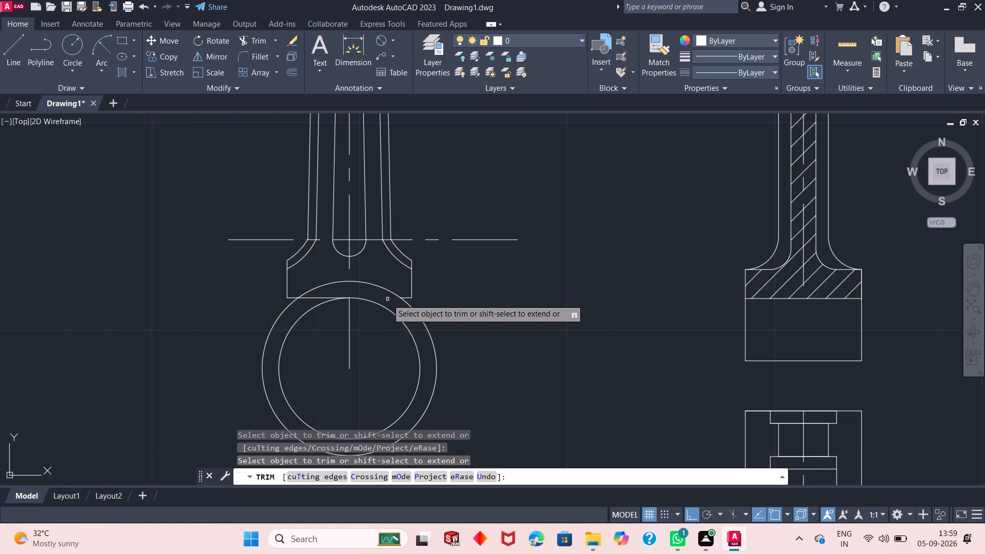
pyautogui.click(312, 298)
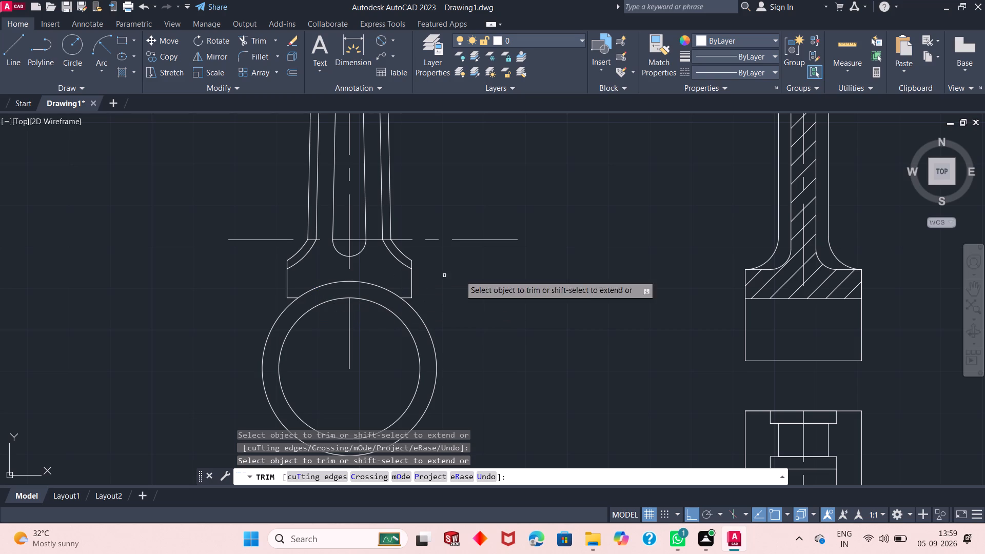
pyautogui.press('Escape')
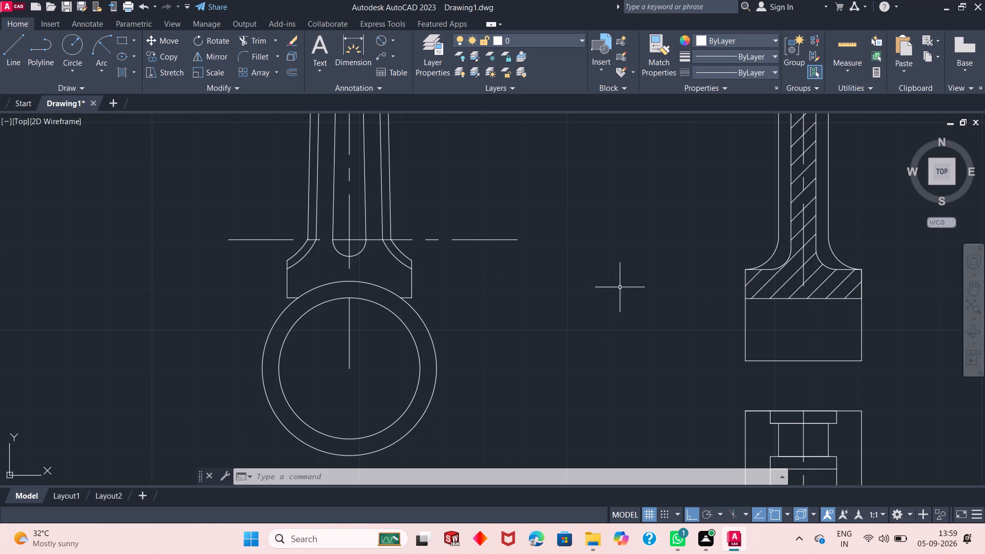
# Draw the flange outline from the block's lower right corner: 15 right, 3 down, 60 left, 3 up, and back to the lower left corner.
pyautogui.click(9, 42)
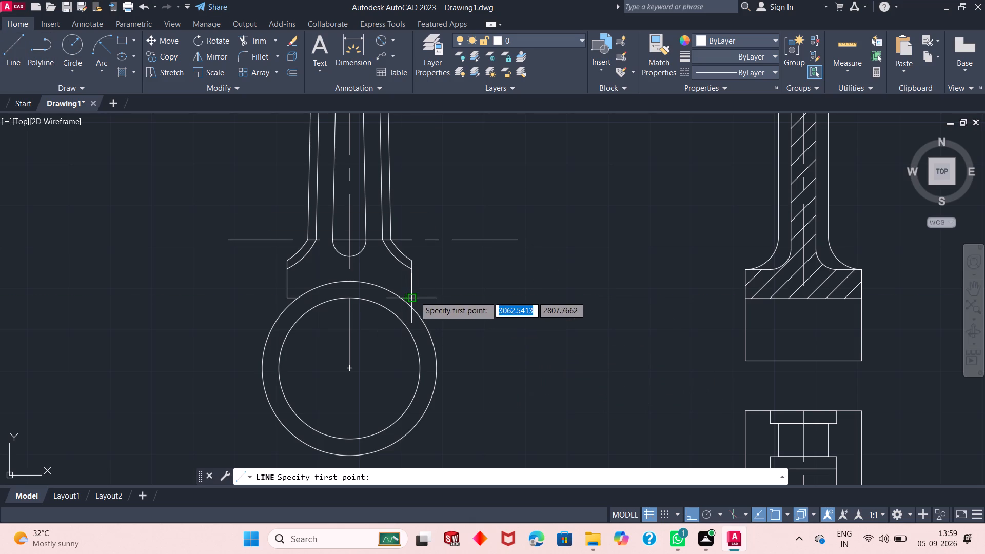
pyautogui.click(415, 296)
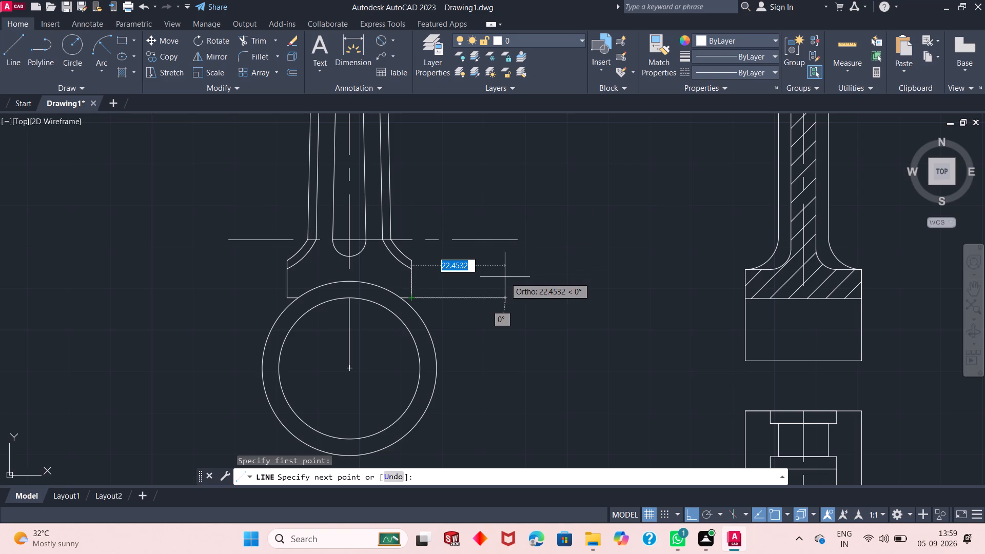
pyautogui.press('1')
pyautogui.press('5')
pyautogui.press('Return')
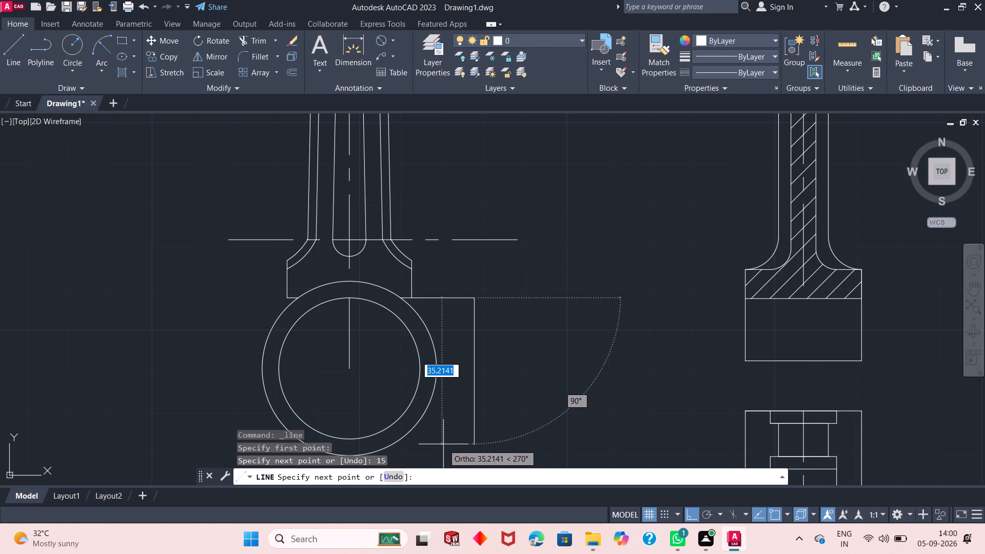
pyautogui.press('3')
pyautogui.press('Return')
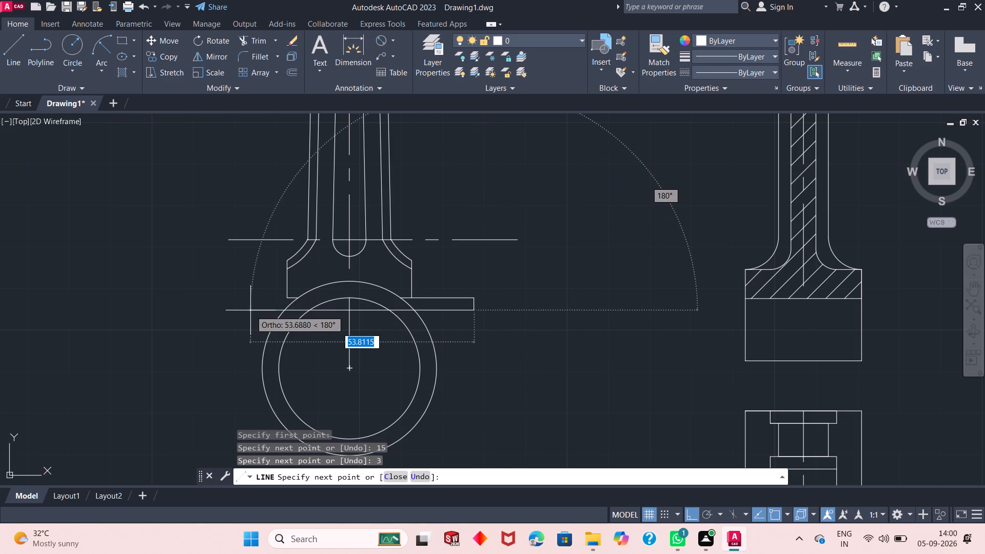
pyautogui.write('60')
pyautogui.press('Return')
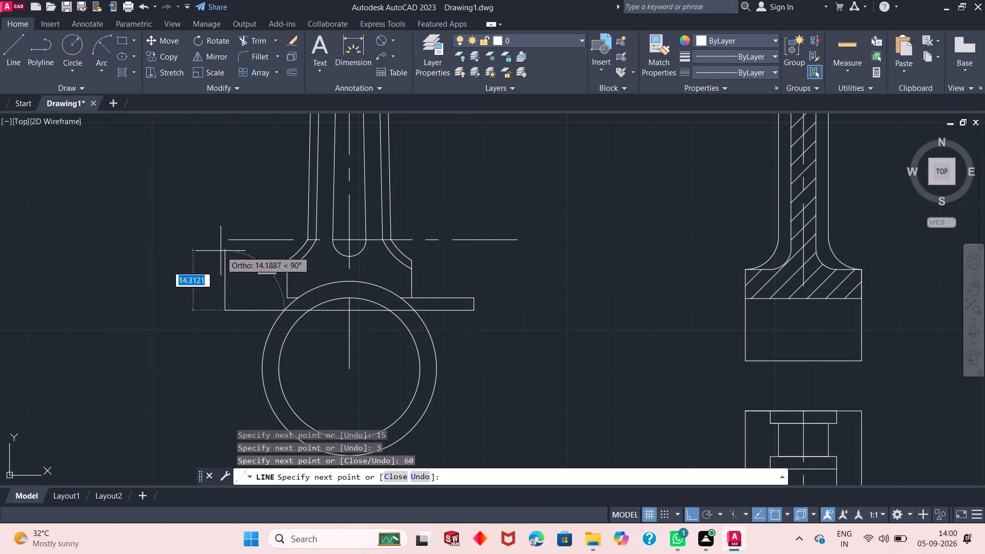
pyautogui.press('3')
pyautogui.press('Return')
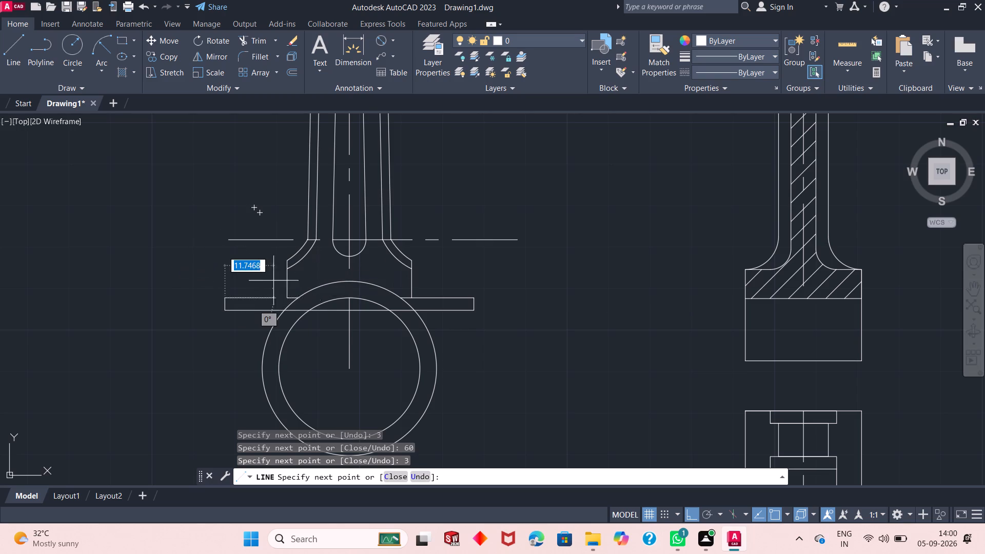
pyautogui.click(286, 296)
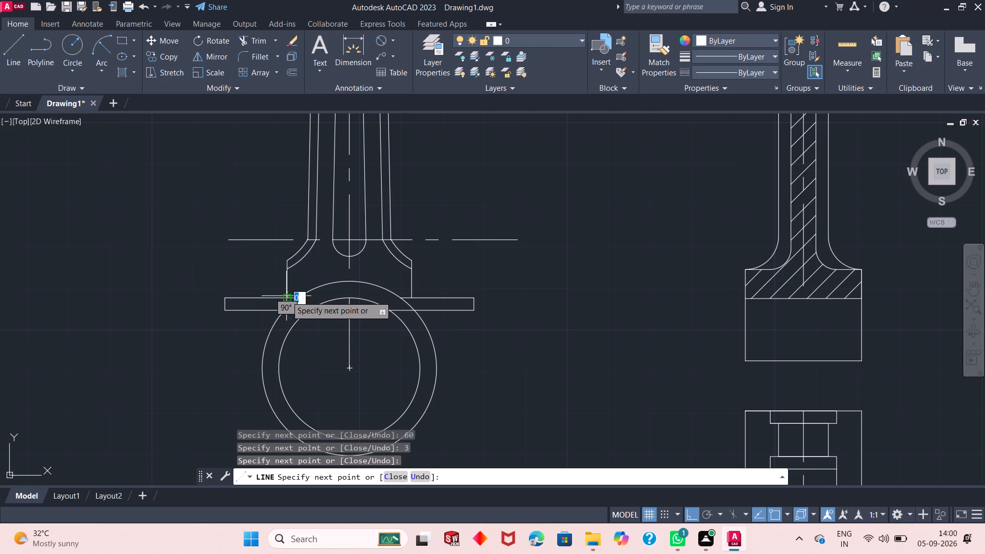
pyautogui.press('Escape')
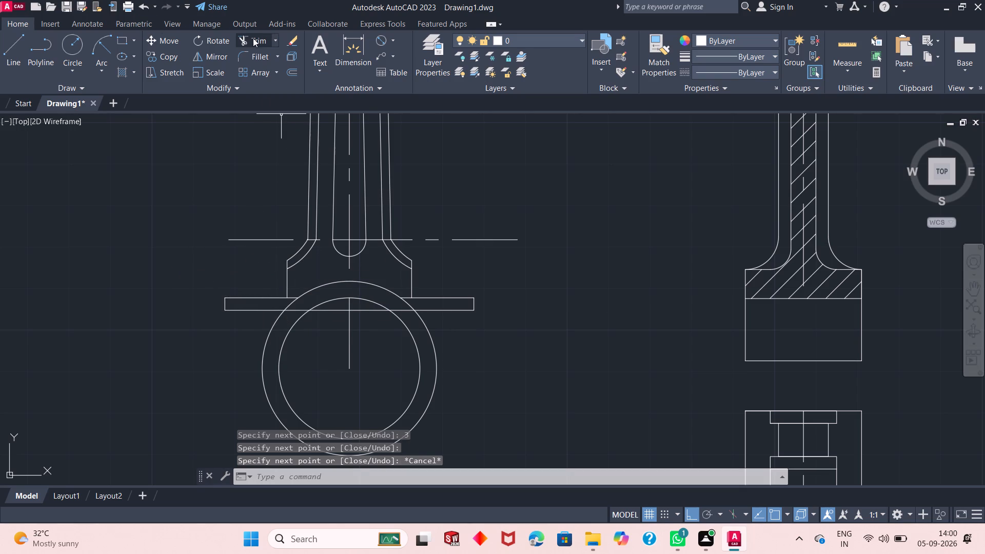
# Trim the flange's lower edge where it passes through the two big-end circles.
pyautogui.click(253, 38)
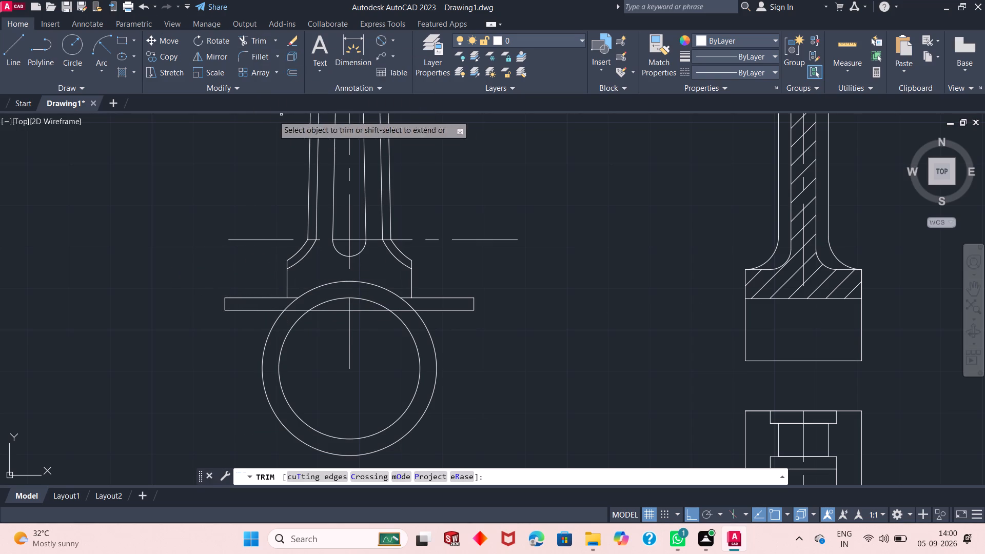
pyautogui.click(405, 309)
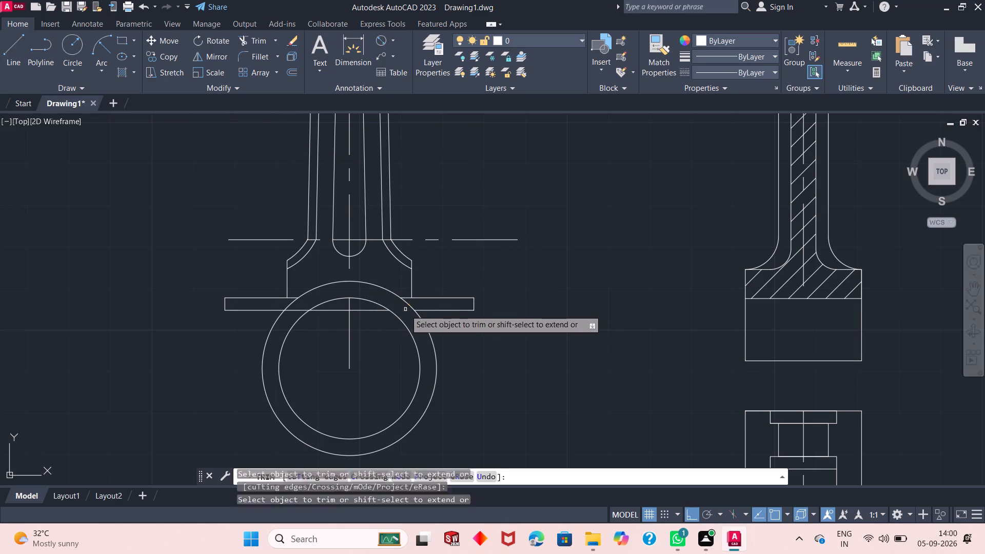
pyautogui.click(368, 312)
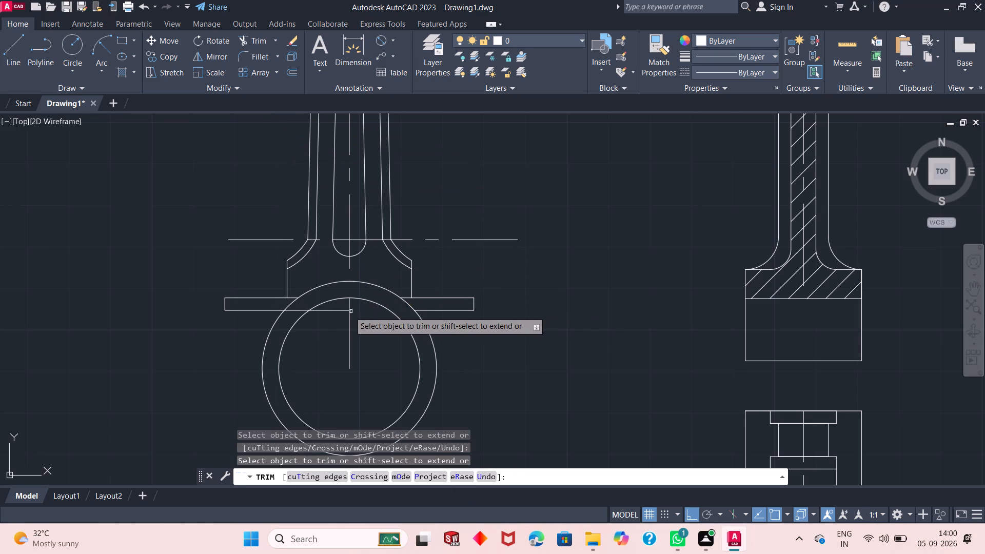
pyautogui.click(338, 312)
pyautogui.click(298, 309)
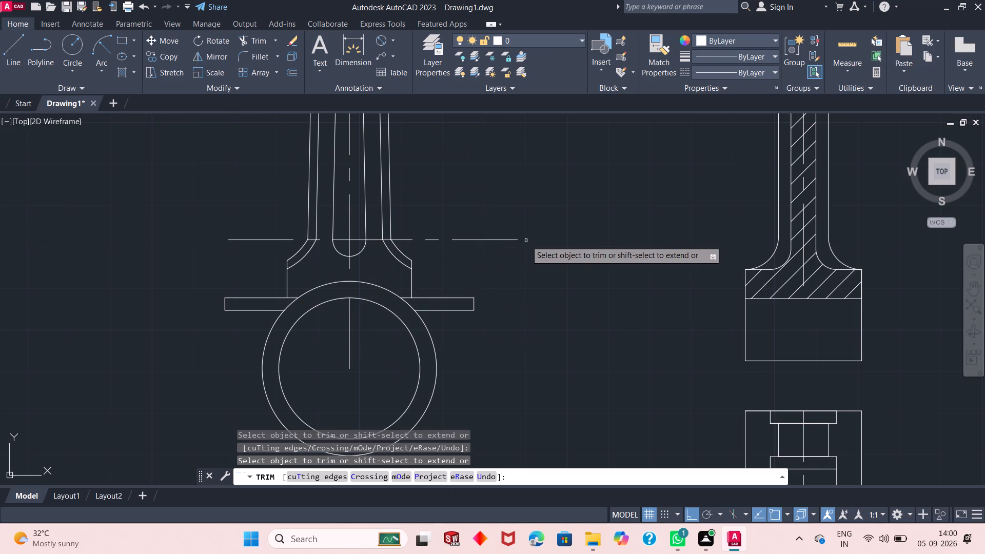
pyautogui.press('Escape')
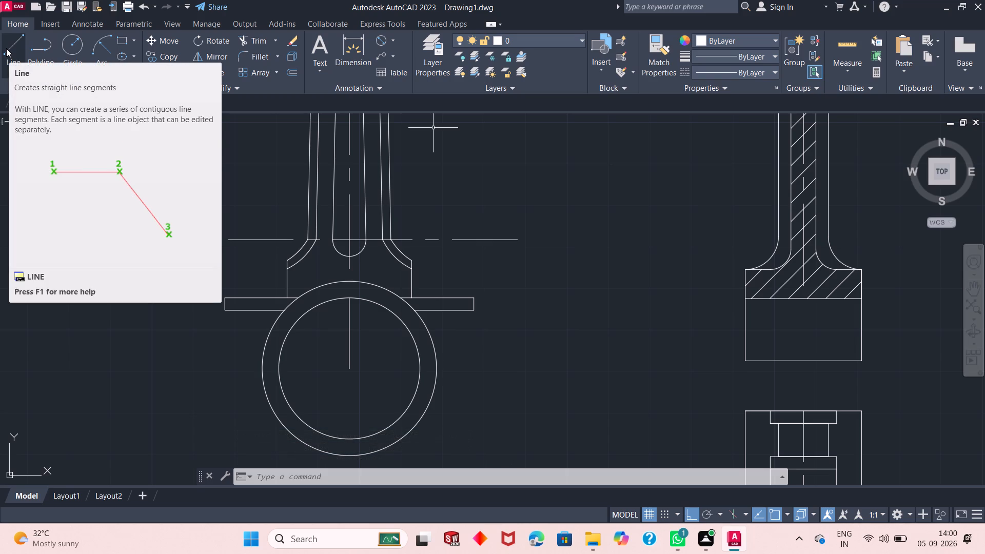
# Draw the recessed band from the flange's lower right corner: 2 left, 9 down, 56 left, up to the flange, and out to its lower left corner.
pyautogui.click(6, 48)
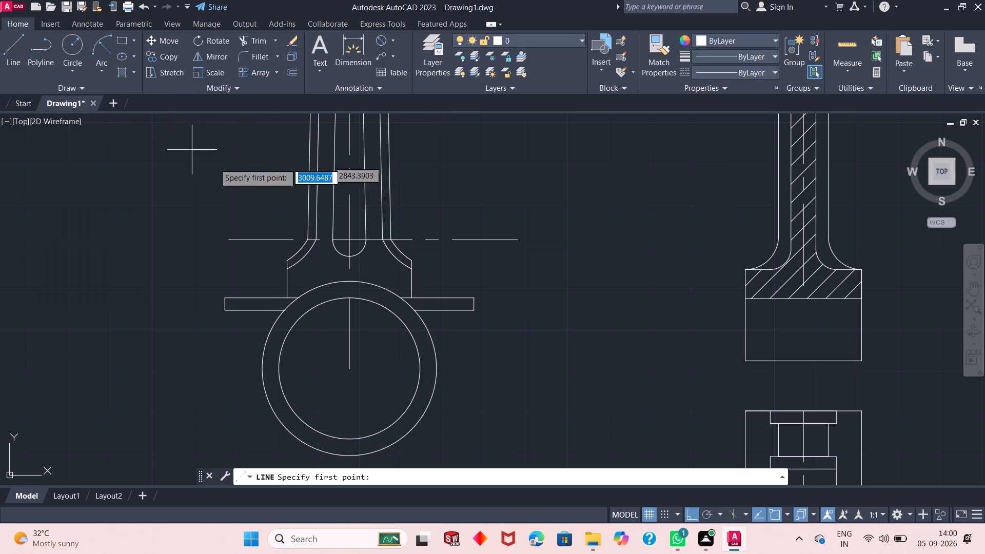
pyautogui.click(472, 311)
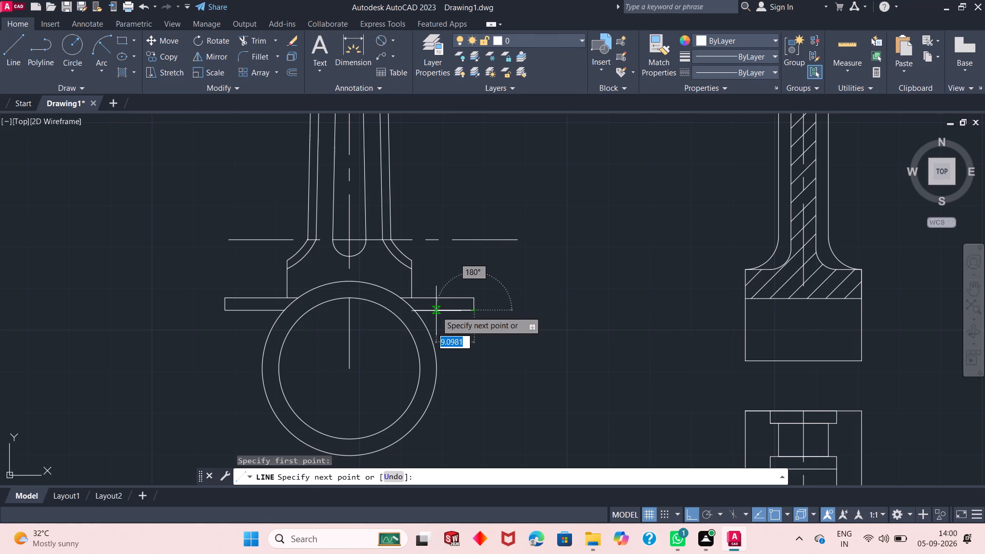
pyautogui.press('2')
pyautogui.press('Return')
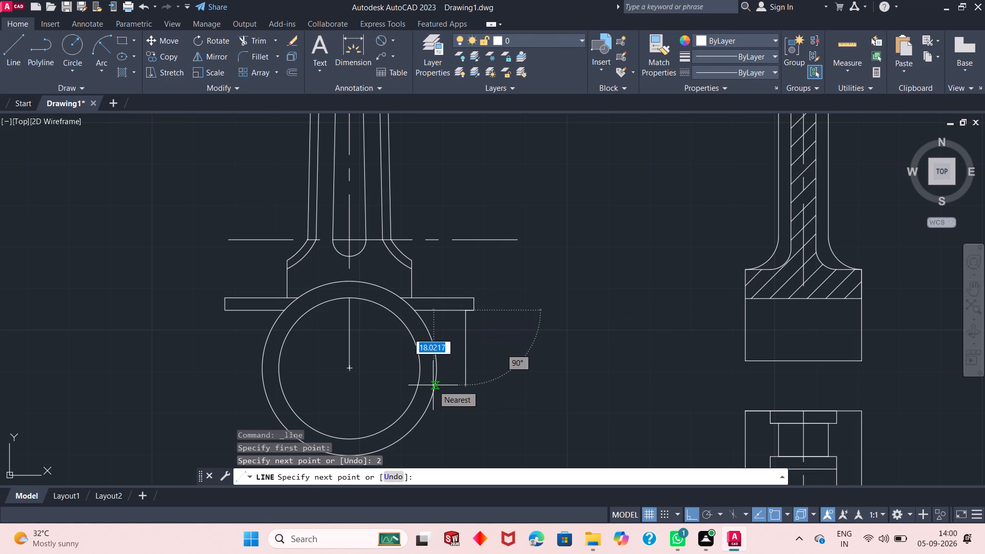
pyautogui.press('9')
pyautogui.press('Return')
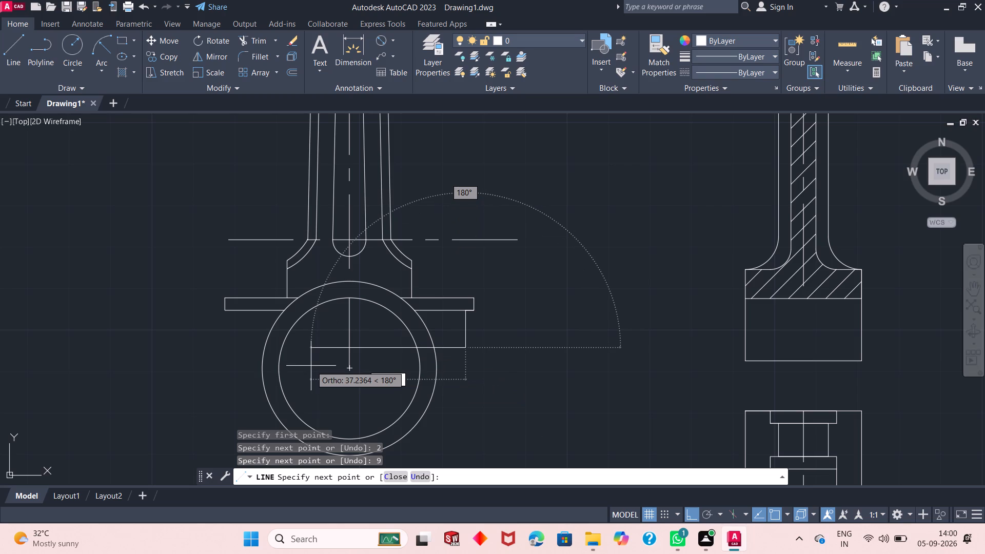
pyautogui.write('56')
pyautogui.press('Return')
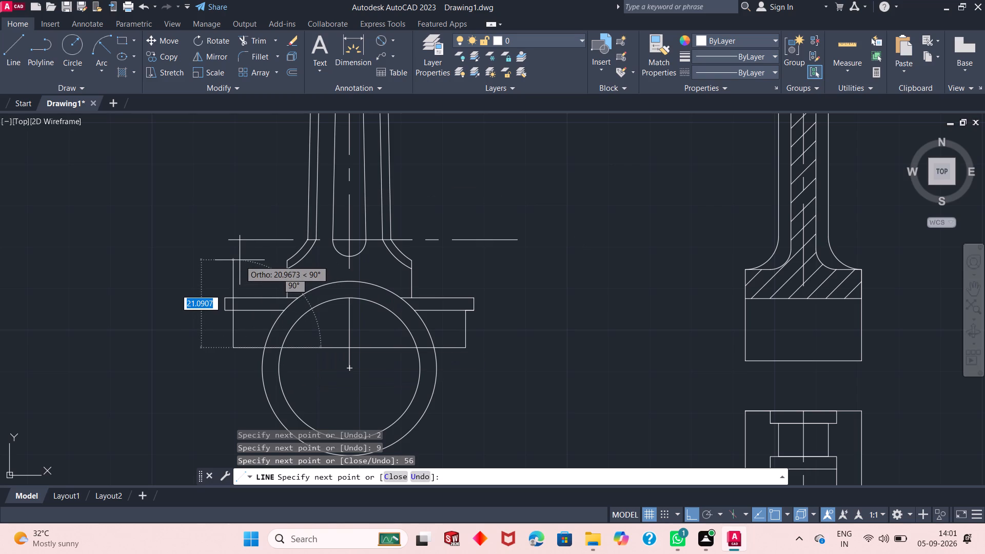
pyautogui.click(234, 309)
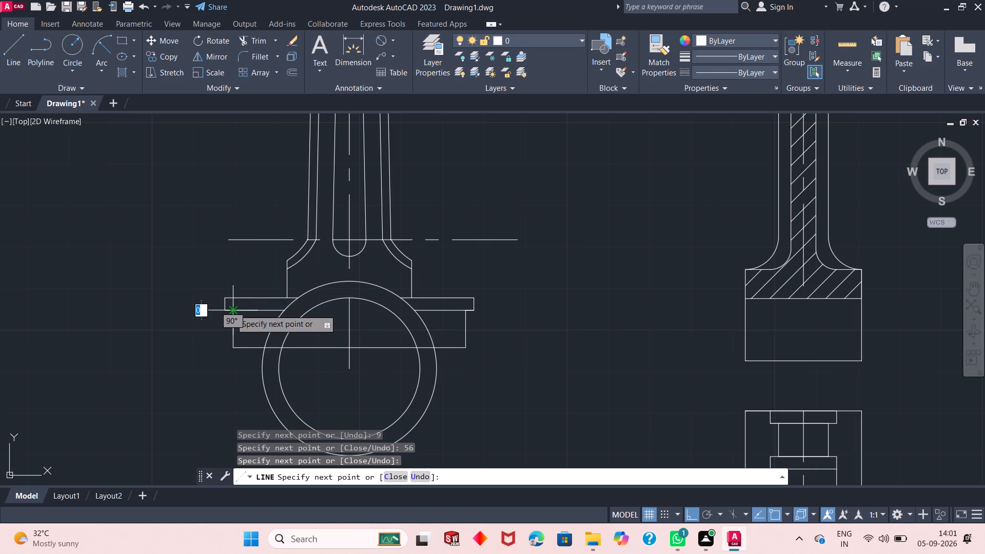
pyautogui.click(224, 309)
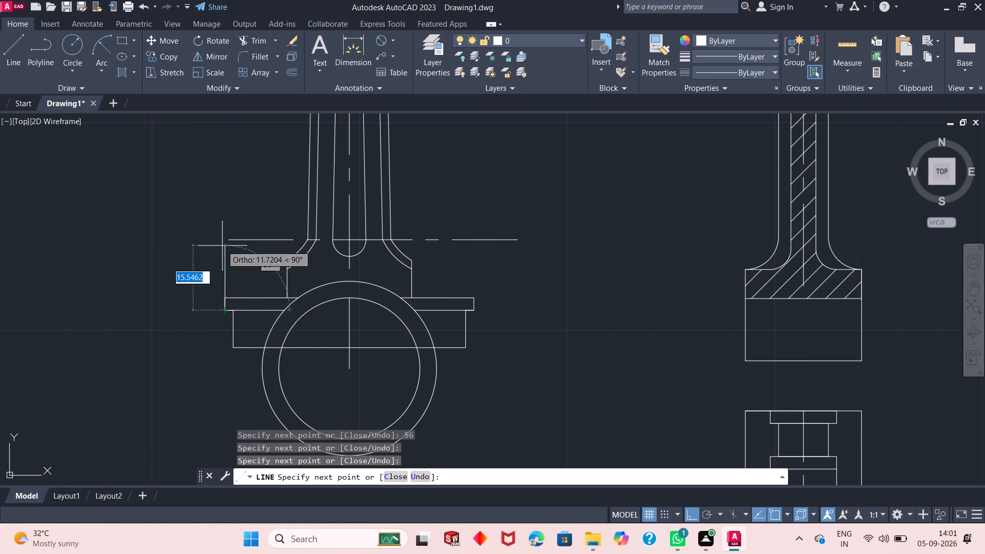
pyautogui.press('Escape')
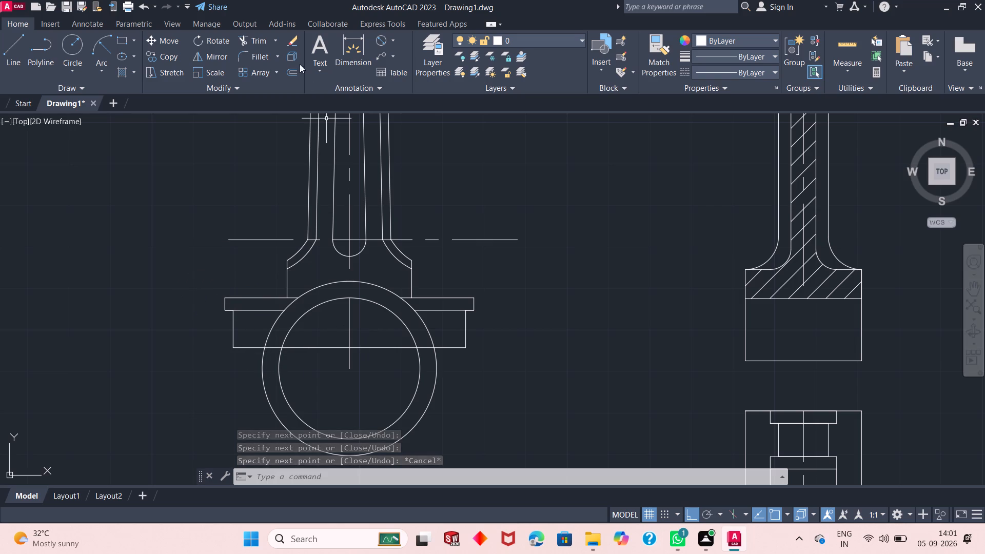
# Trim the recessed band's bottom line where it passes through the two big-end circles.
pyautogui.click(257, 39)
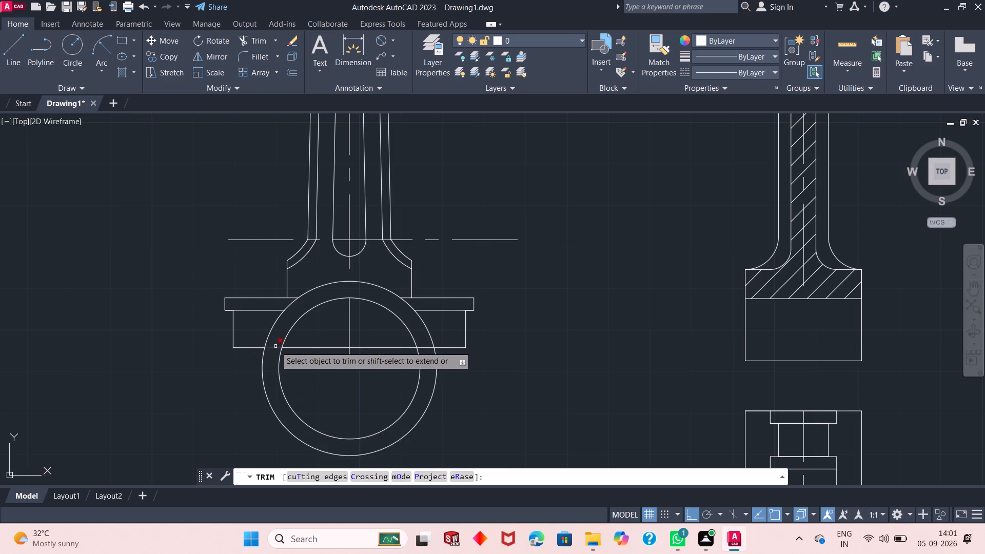
pyautogui.click(275, 346)
pyautogui.click(293, 347)
pyautogui.click(399, 341)
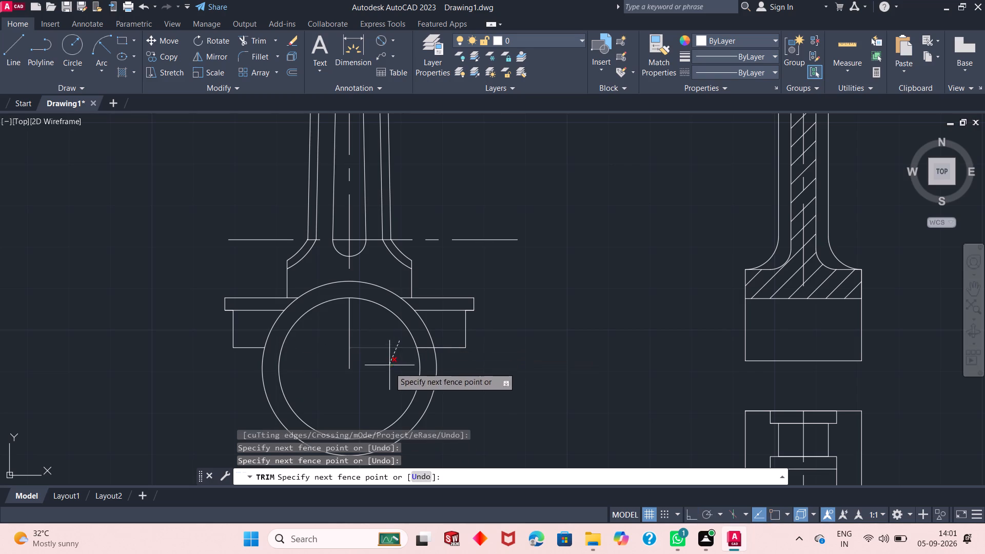
pyautogui.click(388, 369)
pyautogui.click(422, 348)
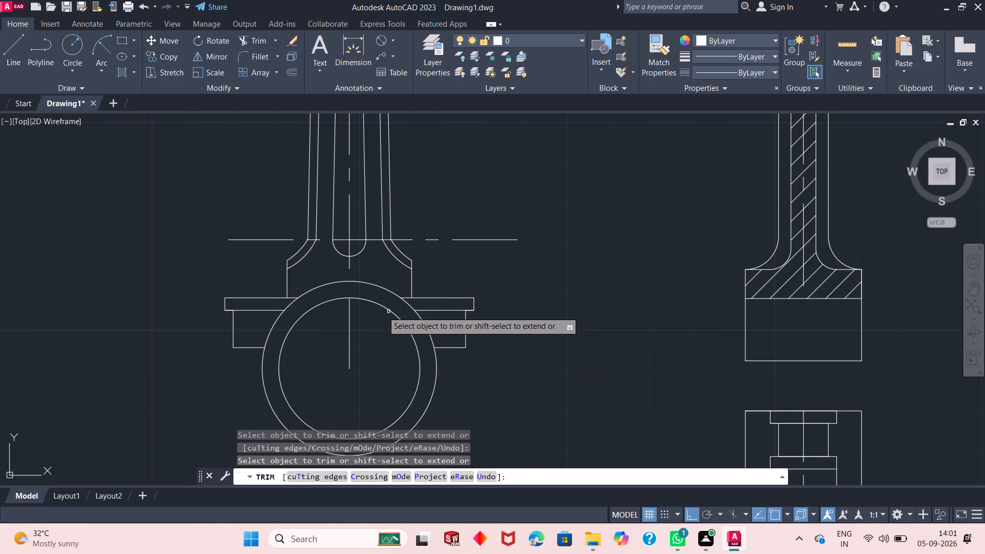
pyautogui.press('Escape')
# Draw a second flange from the band's lower right corner: 2 right, 3 down, 60 left, 3 up, and back to the band's lower left corner.
pyautogui.click(24, 52)
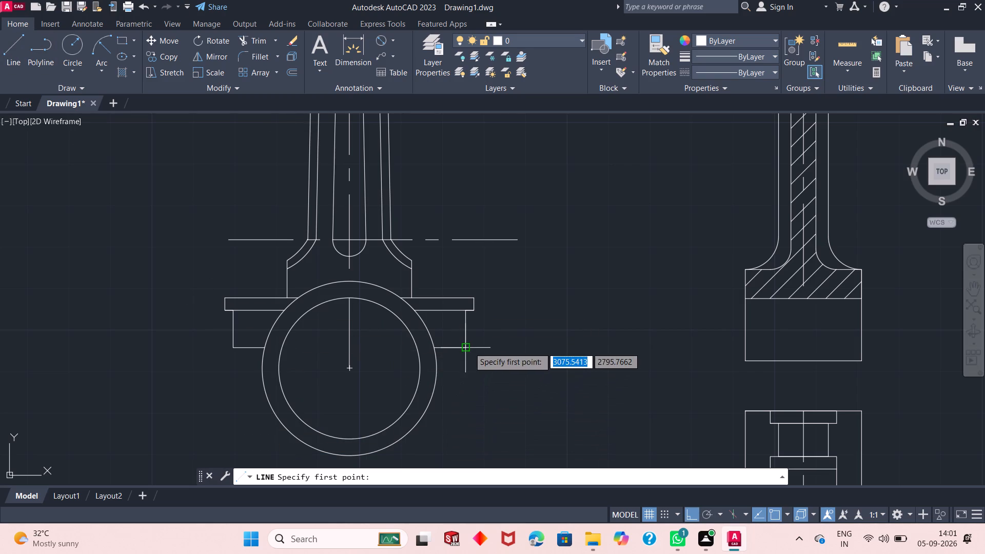
pyautogui.click(469, 347)
pyautogui.press('2')
pyautogui.press('Return')
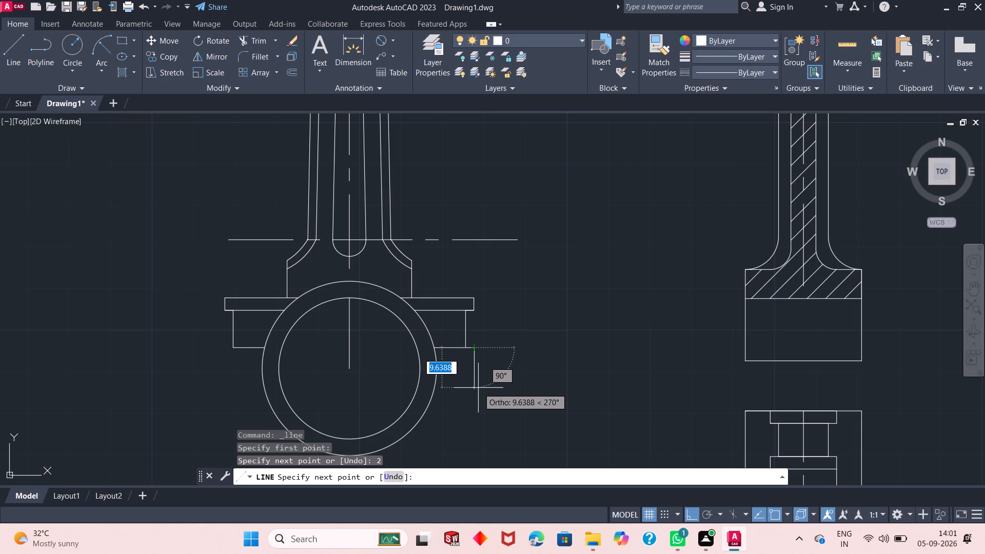
pyautogui.press('3')
pyautogui.press('Return')
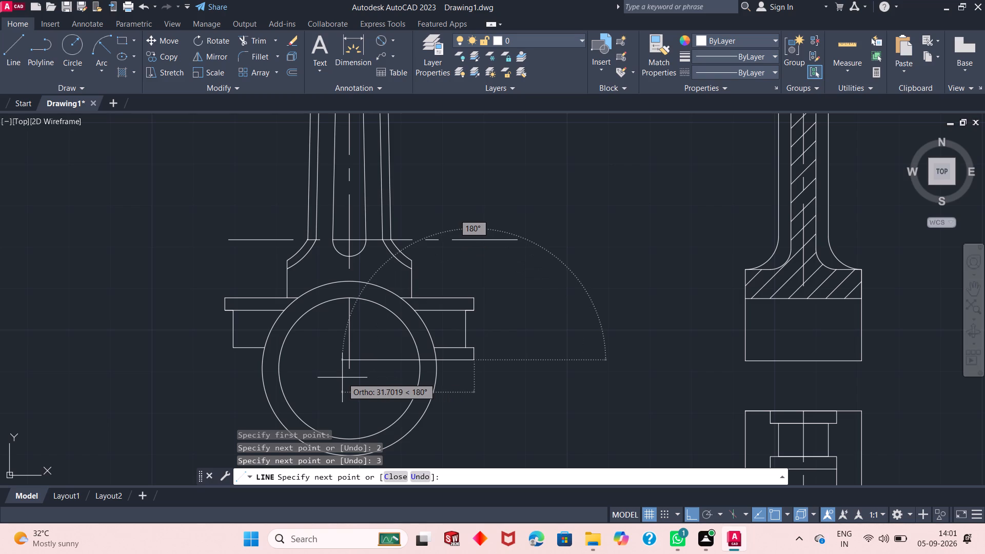
pyautogui.write('60')
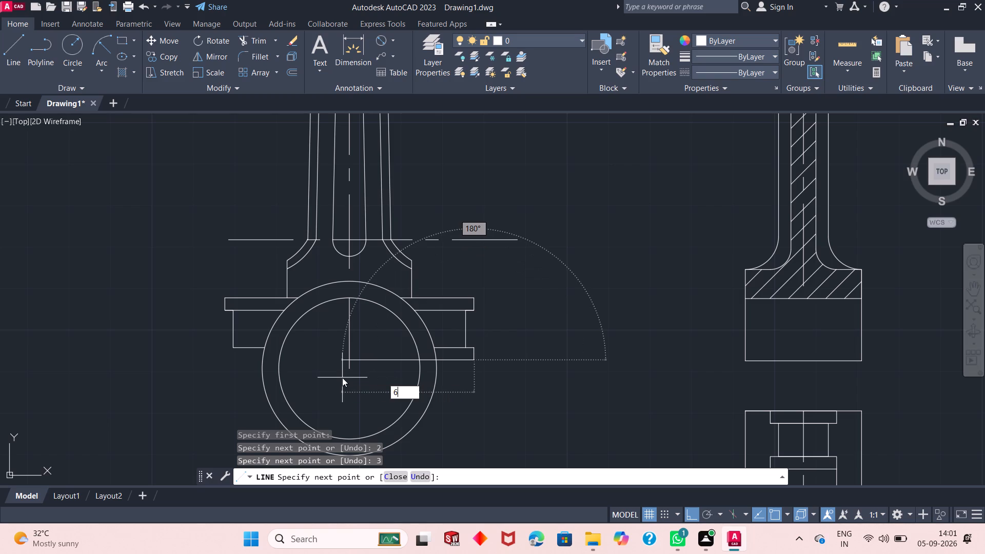
pyautogui.press('Return')
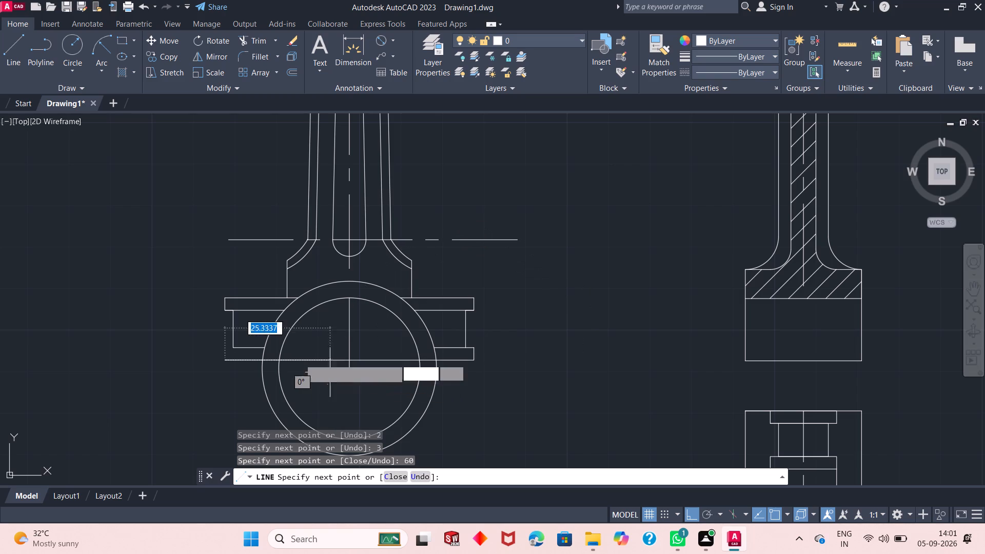
pyautogui.press('3')
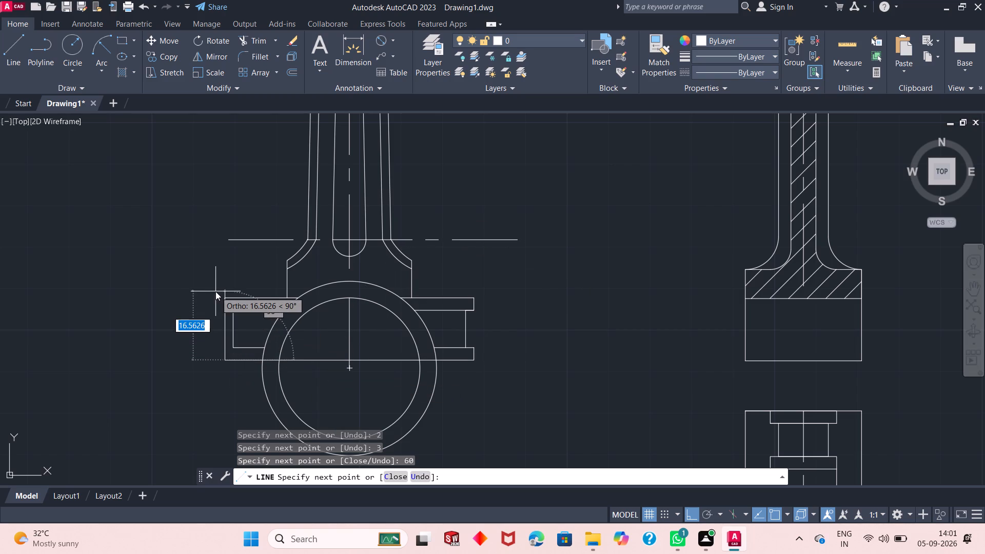
pyautogui.press('Return')
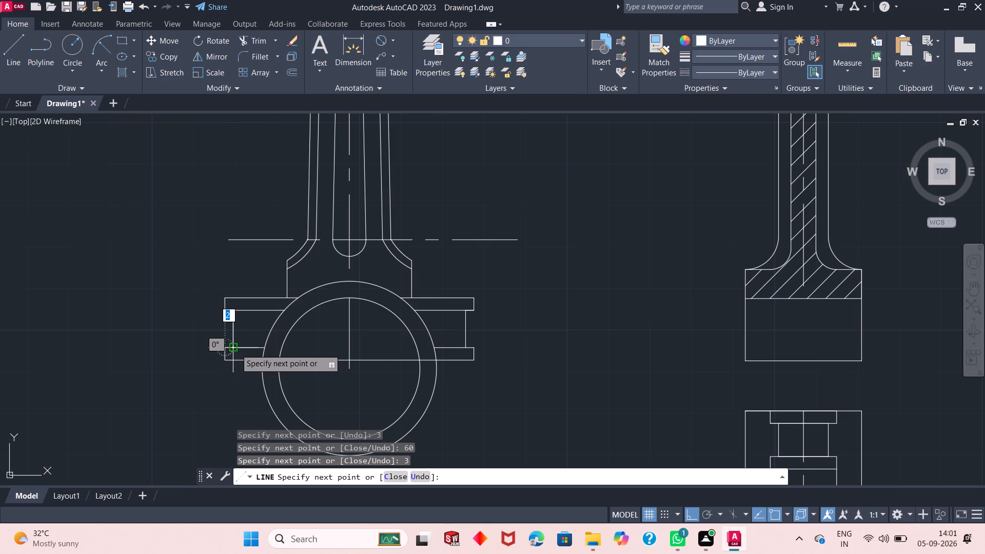
pyautogui.click(234, 348)
pyautogui.press('Escape')
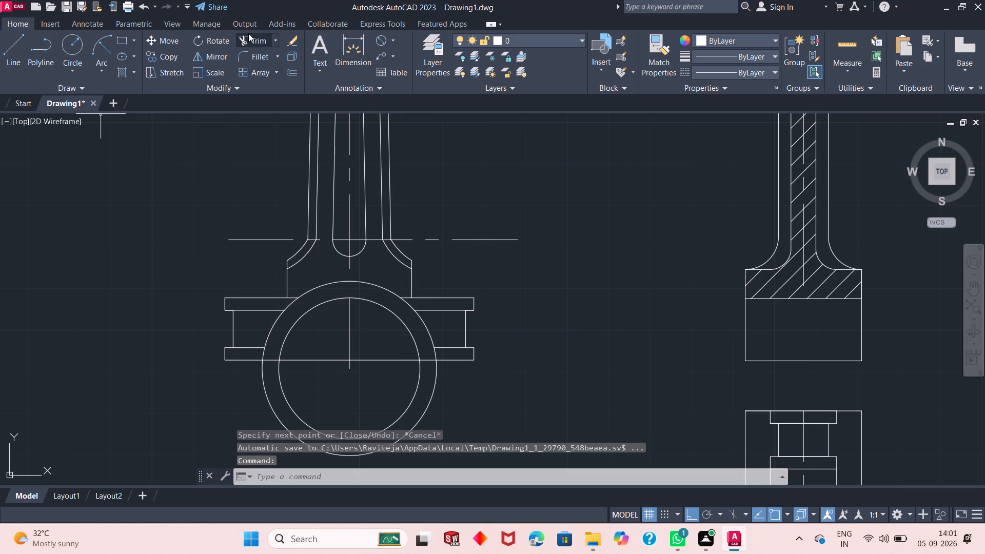
# Trim the second flange's bottom line where it passes through the two big-end circles.
pyautogui.click(252, 35)
pyautogui.click(329, 338)
pyautogui.click(326, 374)
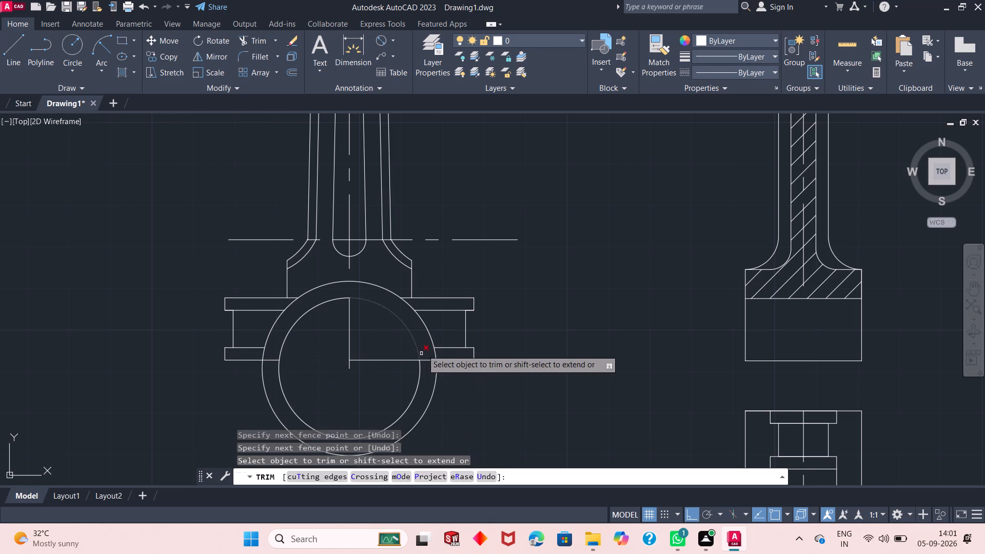
pyautogui.click(392, 346)
pyautogui.click(382, 380)
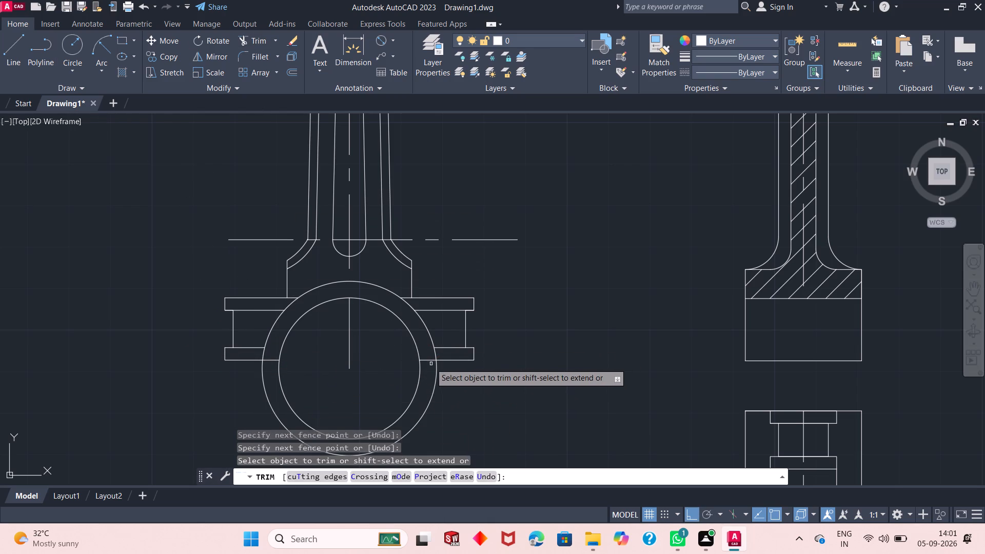
pyautogui.click(426, 360)
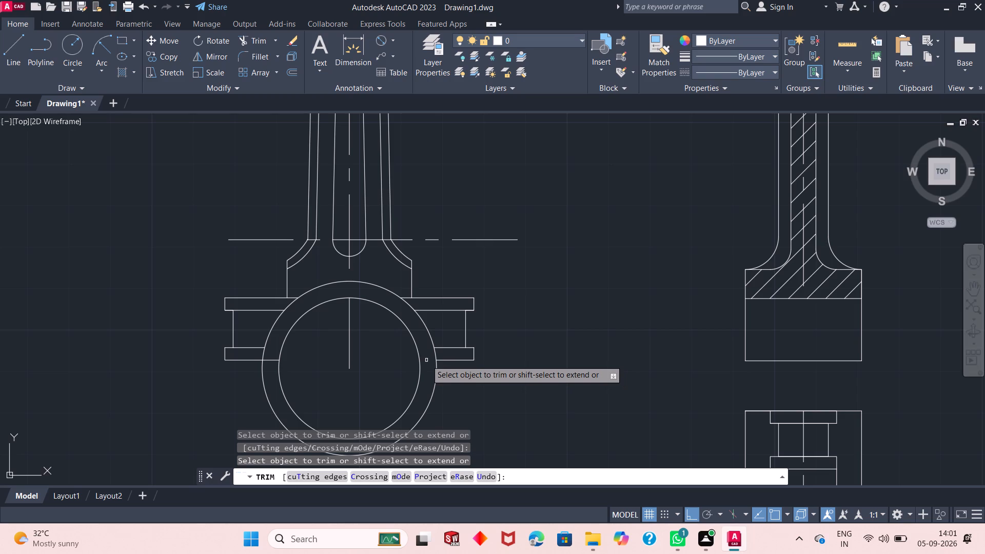
pyautogui.click(266, 359)
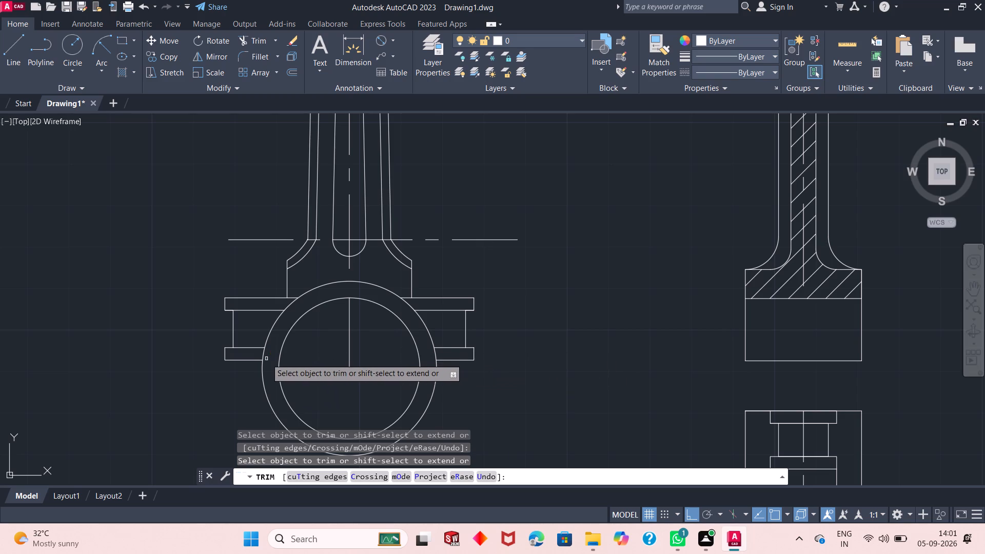
pyautogui.press('Escape')
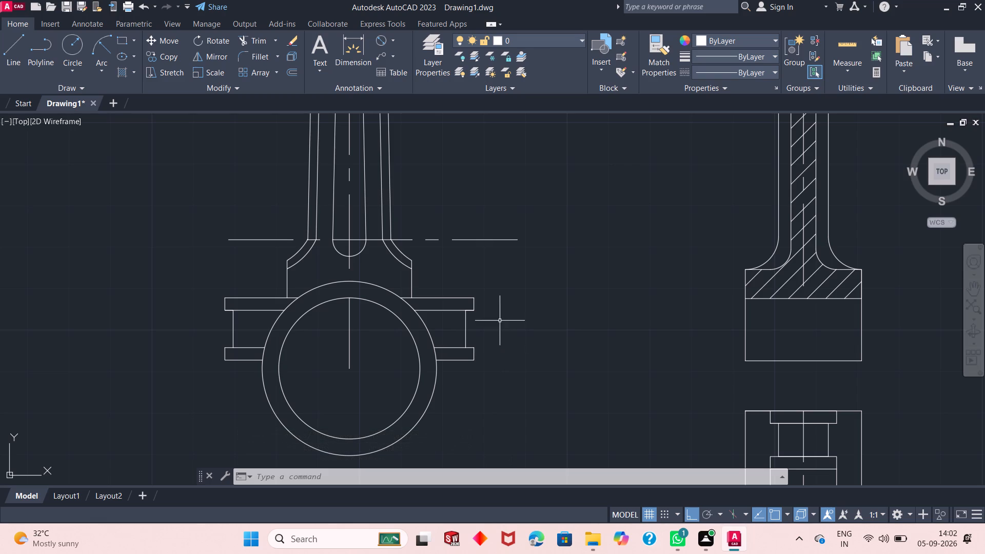
# Draw a horizontal centreline on Layer1 through the big-end centre, starting about 35 left of it and extending past the right flange ends.
pyautogui.click(506, 39)
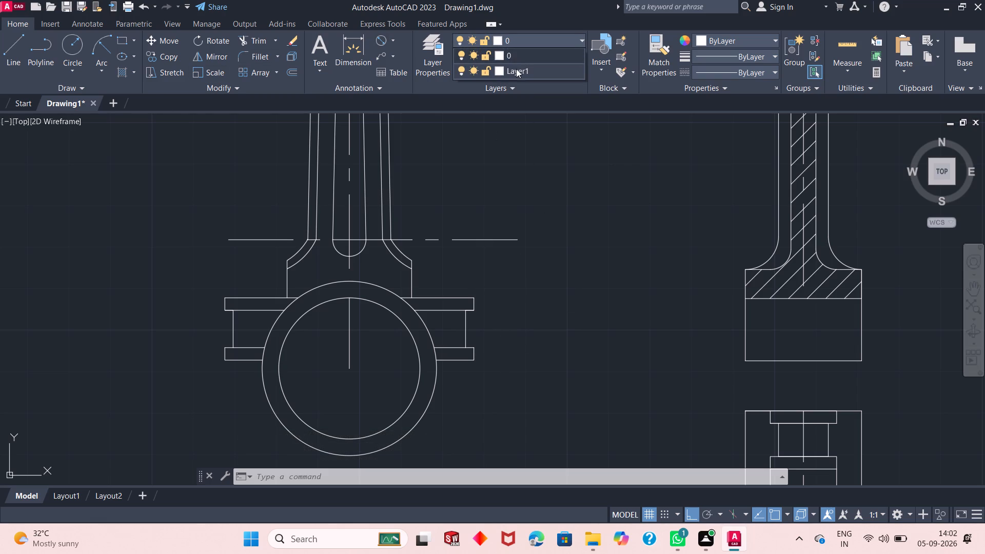
pyautogui.click(516, 69)
pyautogui.click(21, 55)
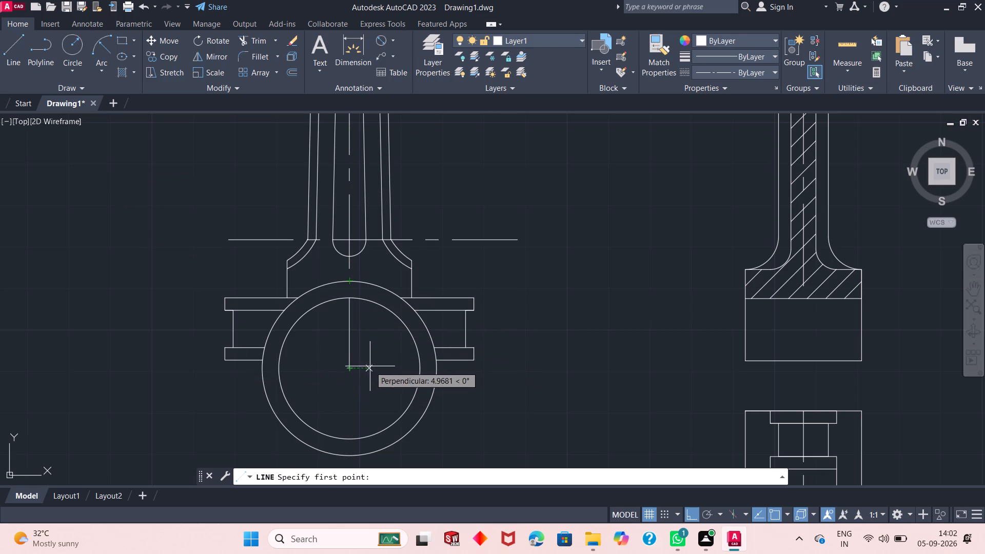
pyautogui.click(202, 369)
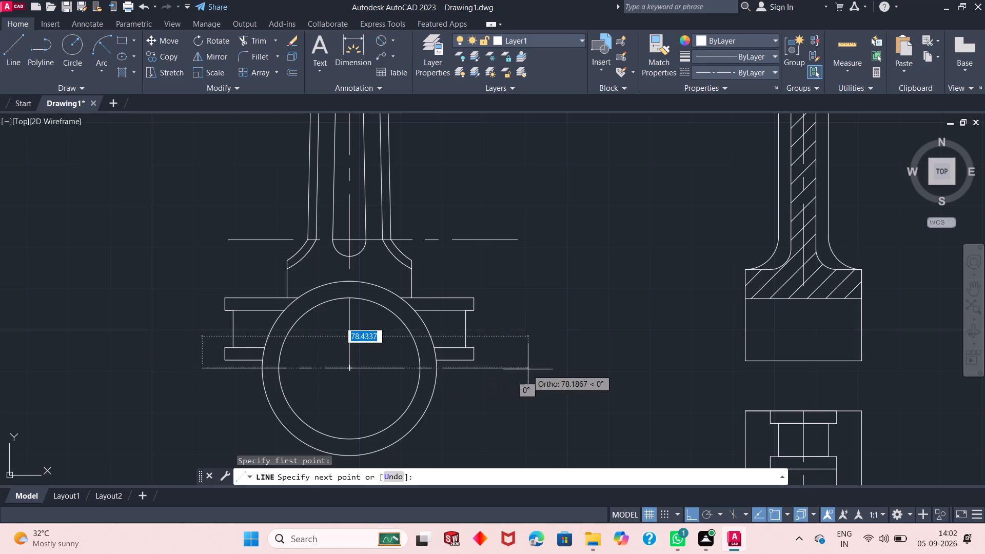
pyautogui.click(496, 367)
pyautogui.rightClick(496, 367)
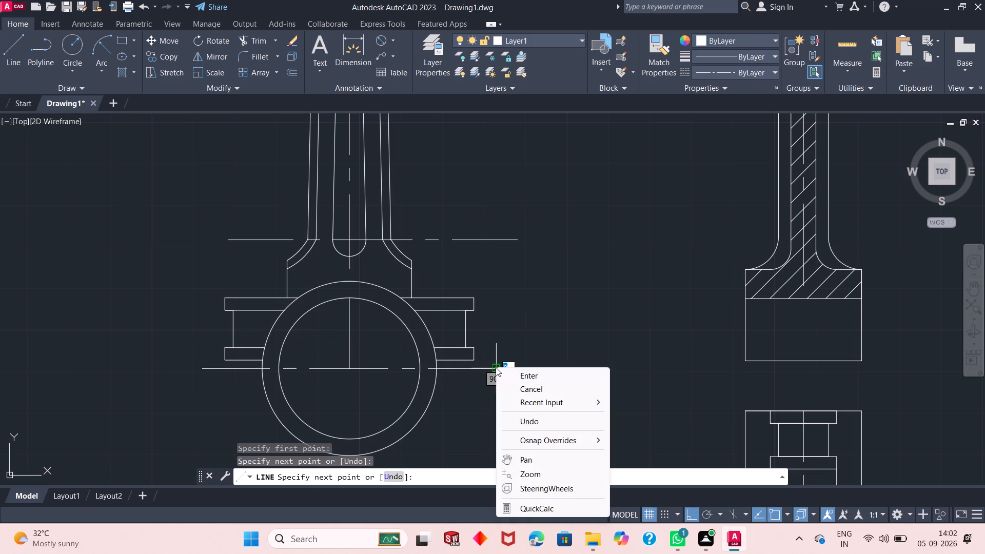
pyautogui.click(519, 376)
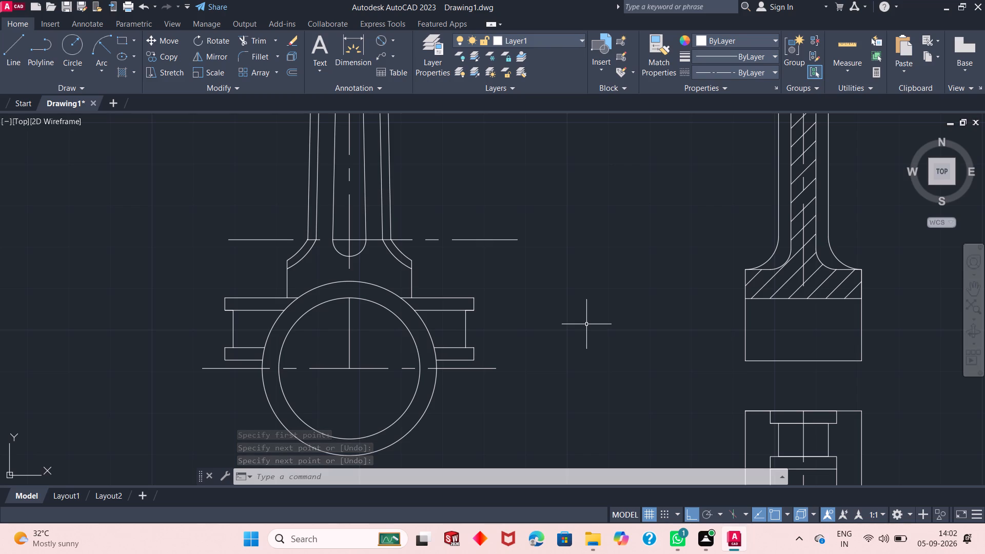
# Trim away the lower halves of both big-end circles below the horizontal centreline.
pyautogui.scroll(-1, 450, 272)
pyautogui.scroll(1, 445, 309)
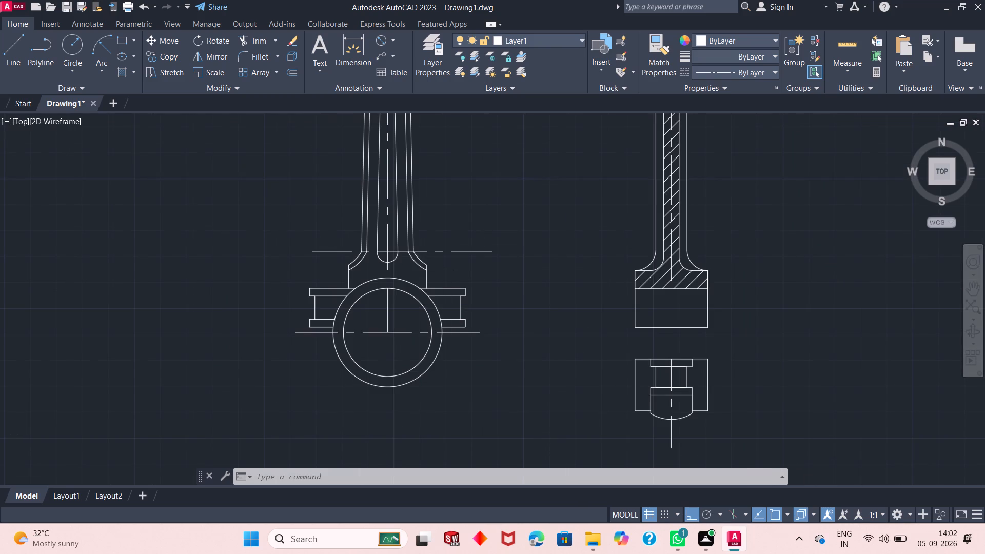
pyautogui.scroll(-1, 447, 338)
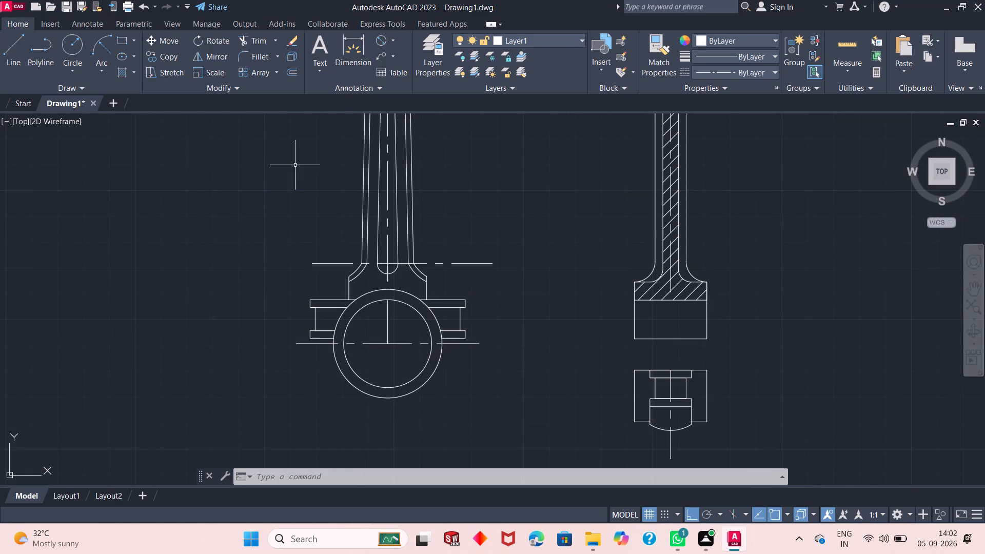
pyautogui.click(251, 42)
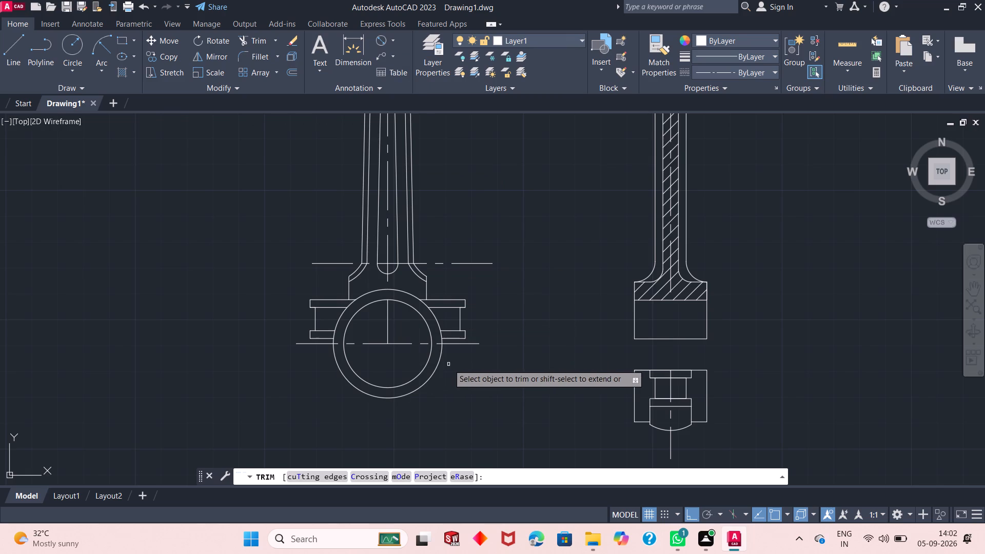
pyautogui.click(457, 361)
pyautogui.click(324, 372)
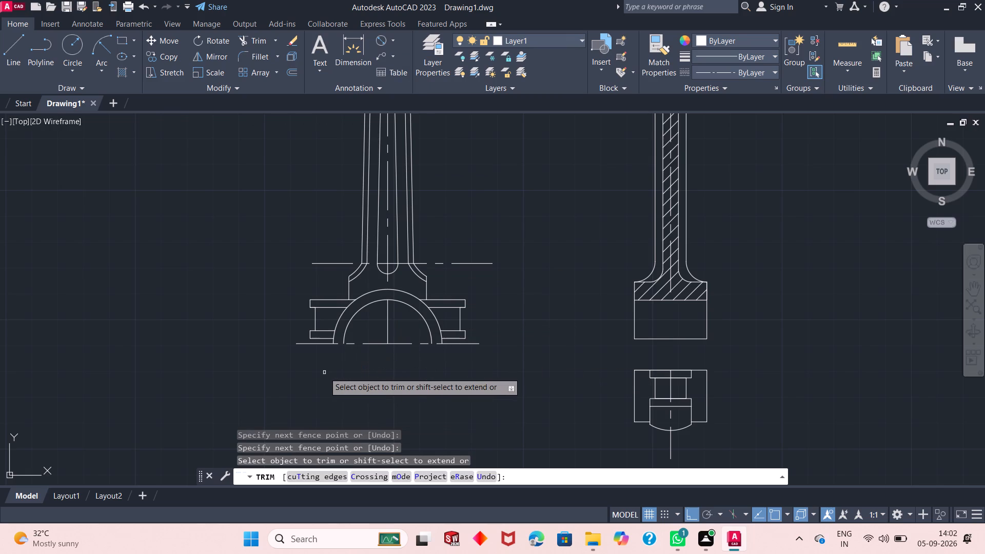
pyautogui.rightClick(324, 372)
pyautogui.click(352, 193)
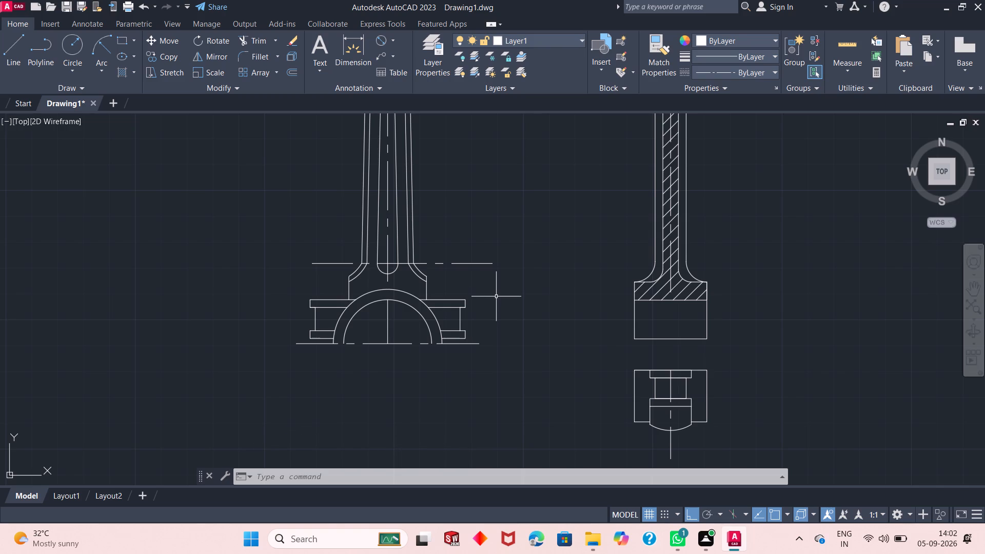
# Copy the half big end with its flanges and horizontal centreline straight down by about 30, using the big-end centre as base point.
pyautogui.click(496, 296)
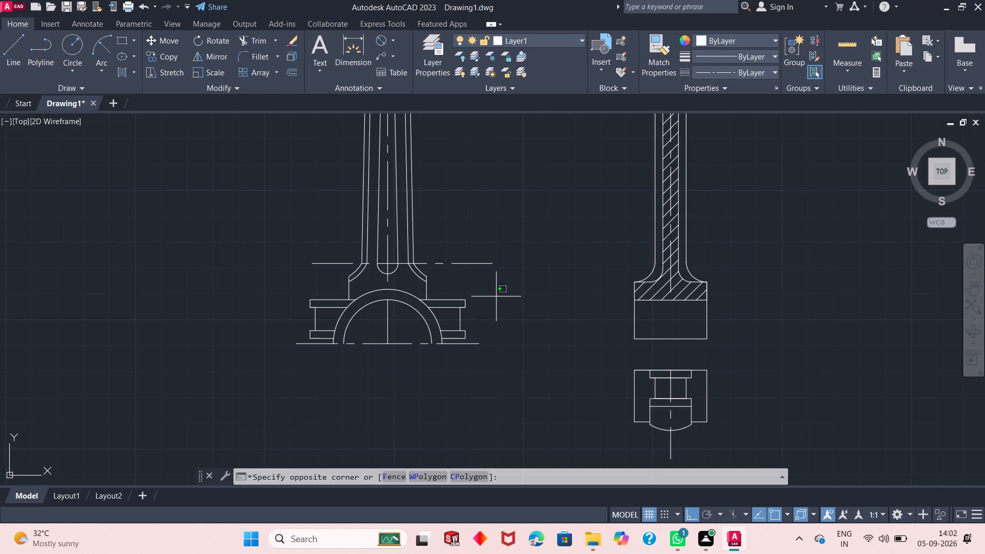
pyautogui.click(255, 357)
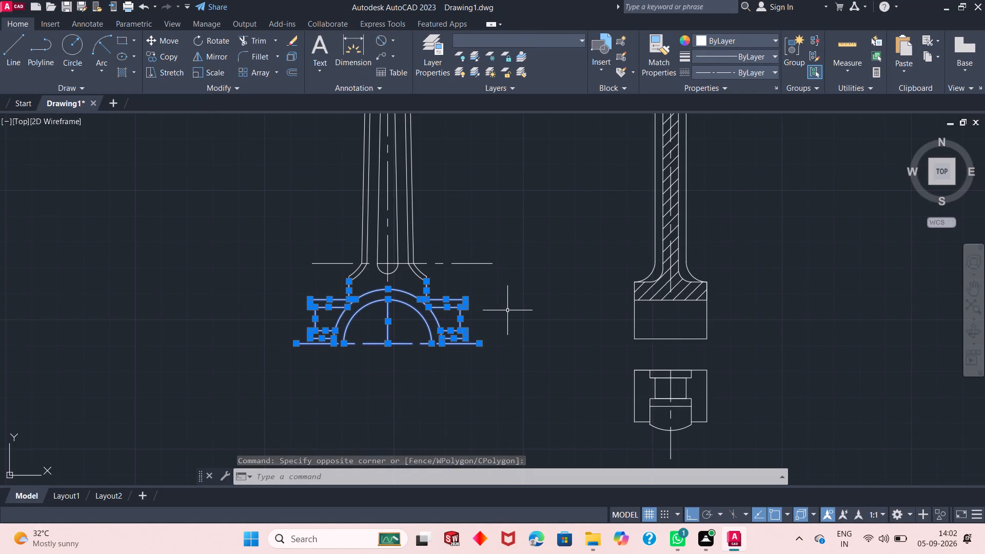
pyautogui.write('co')
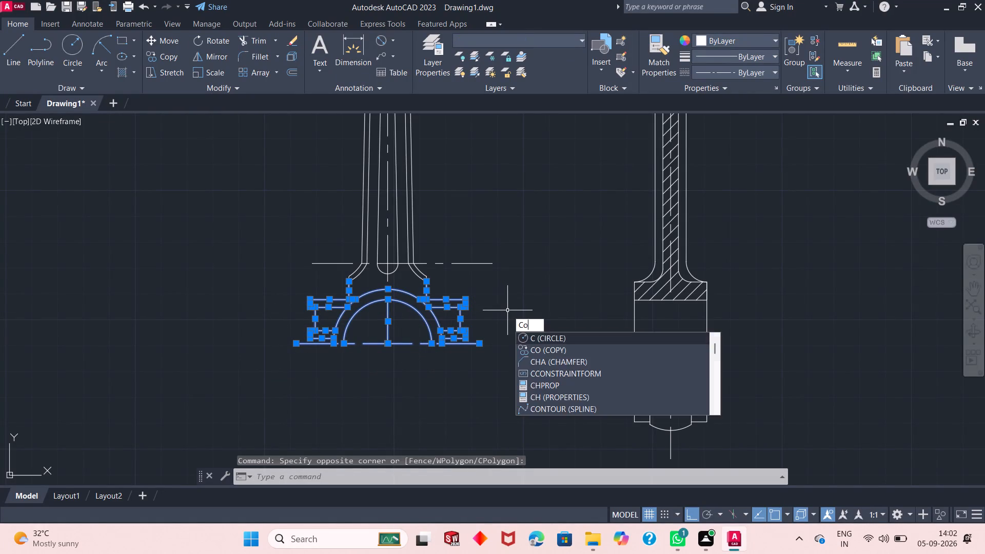
pyautogui.press('Return')
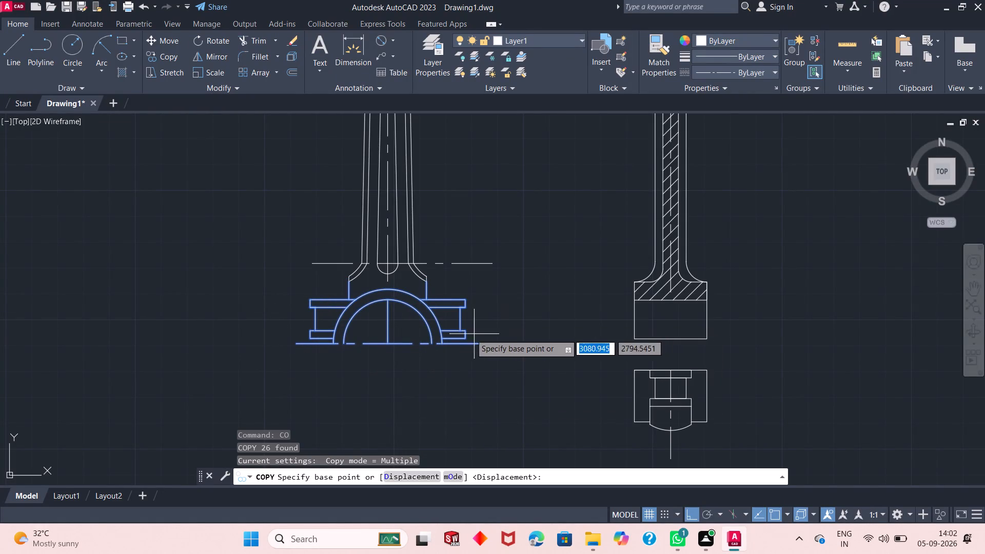
pyautogui.click(389, 345)
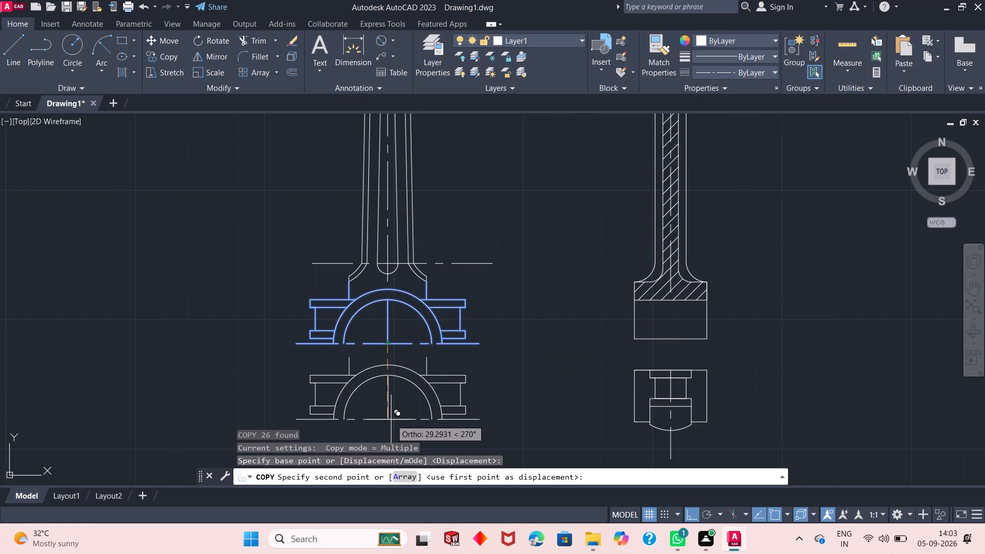
pyautogui.click(391, 422)
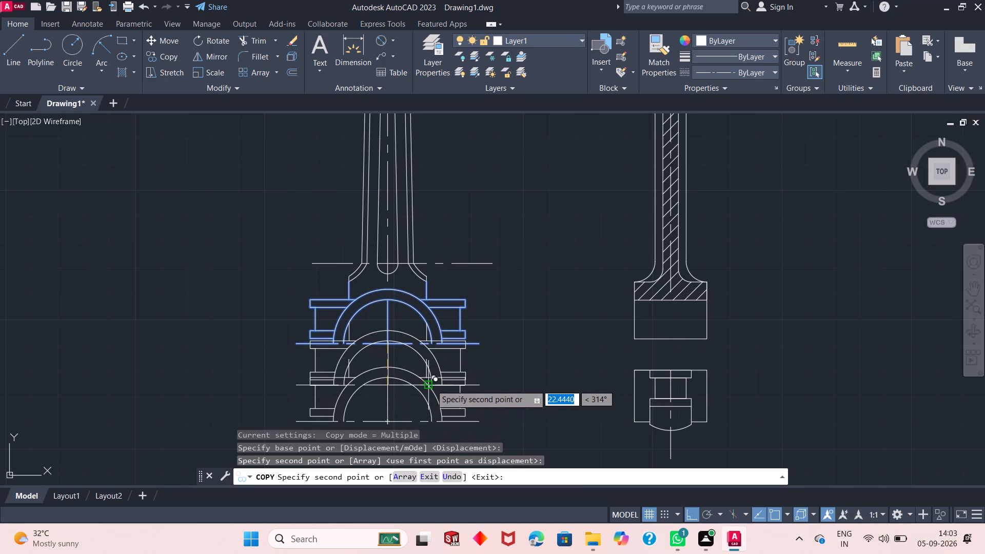
pyautogui.press('Escape')
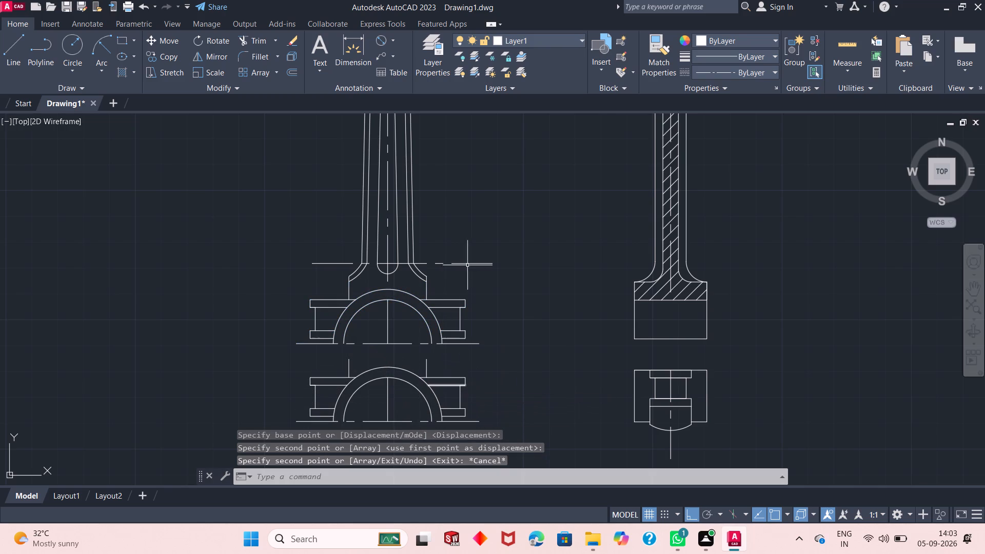
# Delete the two short vertical block edges and the horizontal centreline from the copied big-end half.
pyautogui.scroll(-1, 474, 258)
pyautogui.scroll(1, 460, 377)
pyautogui.click(506, 290)
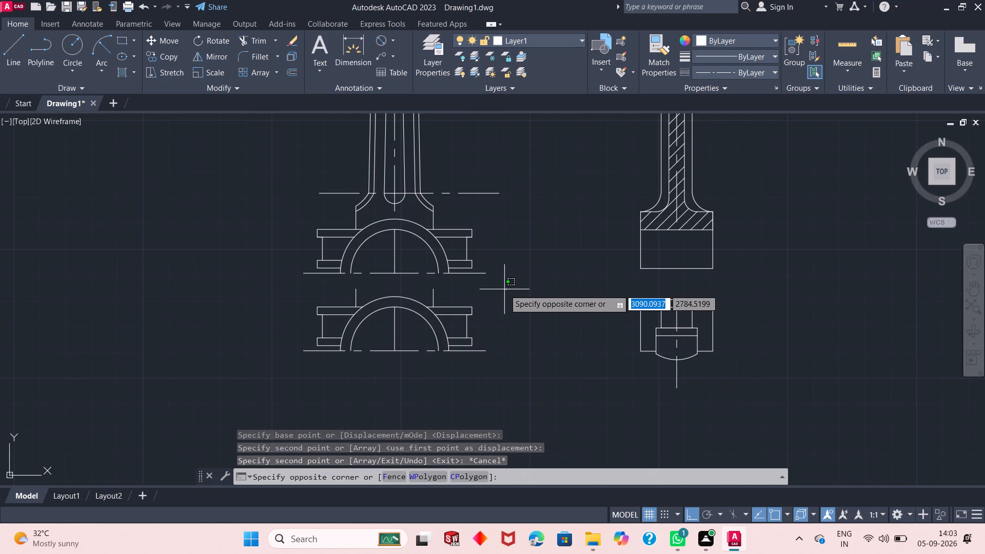
pyautogui.click(504, 289)
pyautogui.click(434, 297)
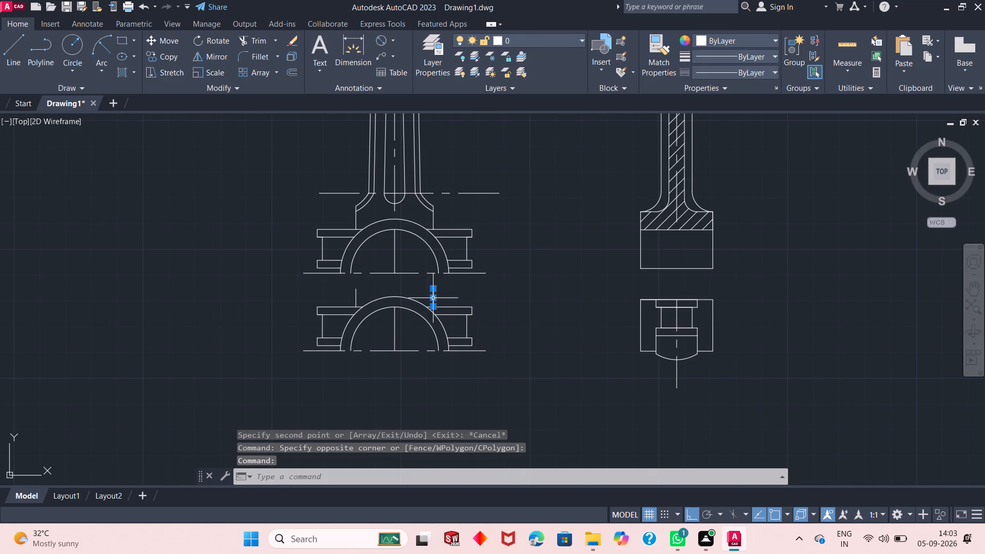
pyautogui.click(358, 291)
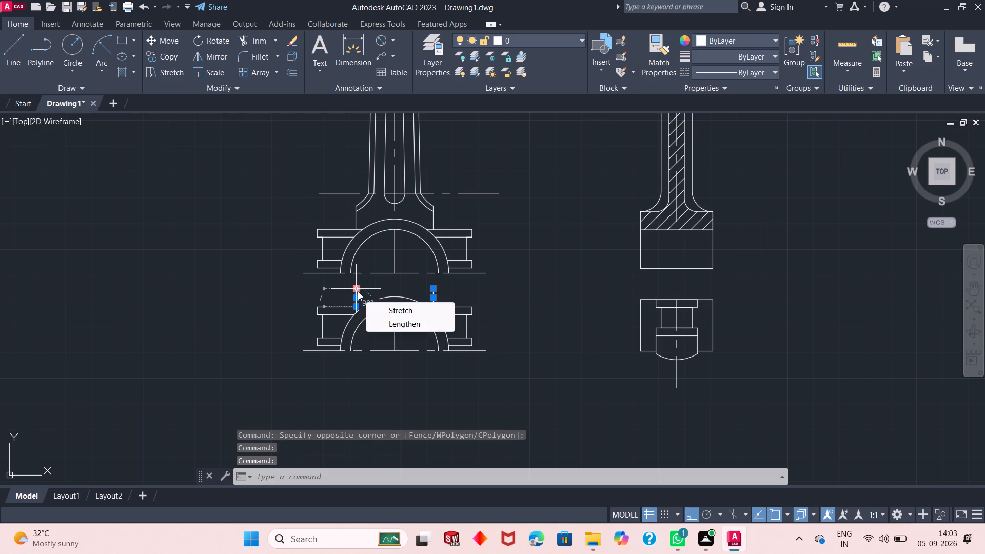
pyautogui.press('Delete')
pyautogui.press('BackSpace')
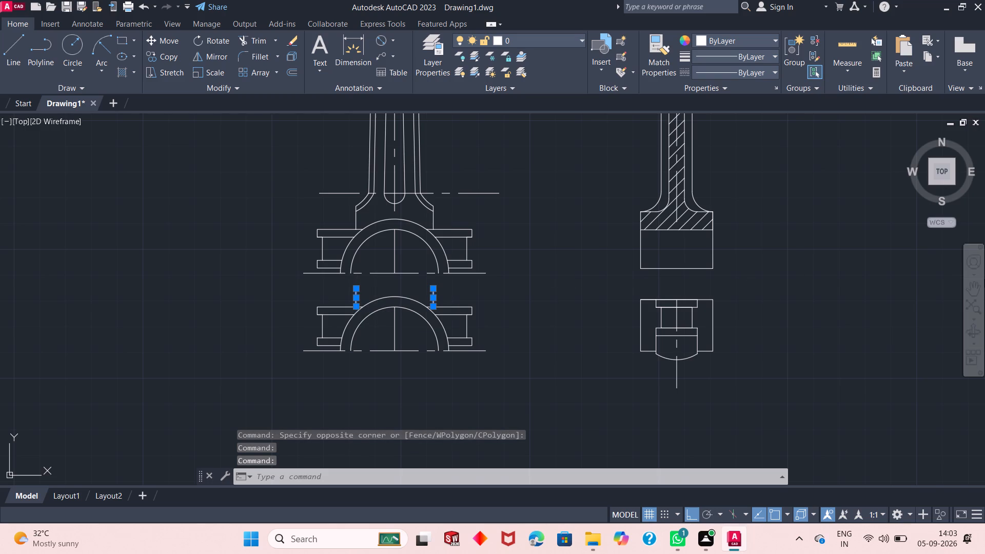
pyautogui.press('Delete')
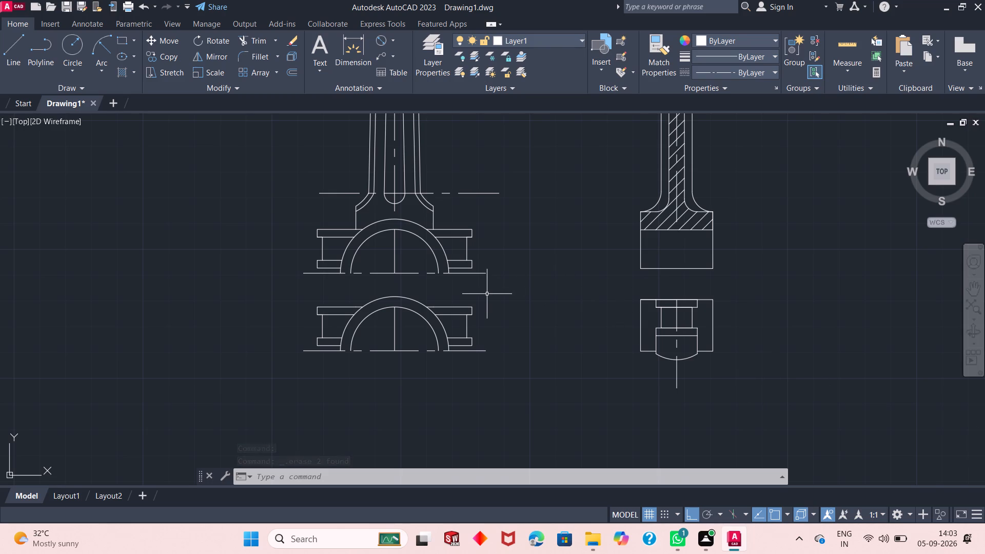
pyautogui.click(471, 352)
pyautogui.press('Delete')
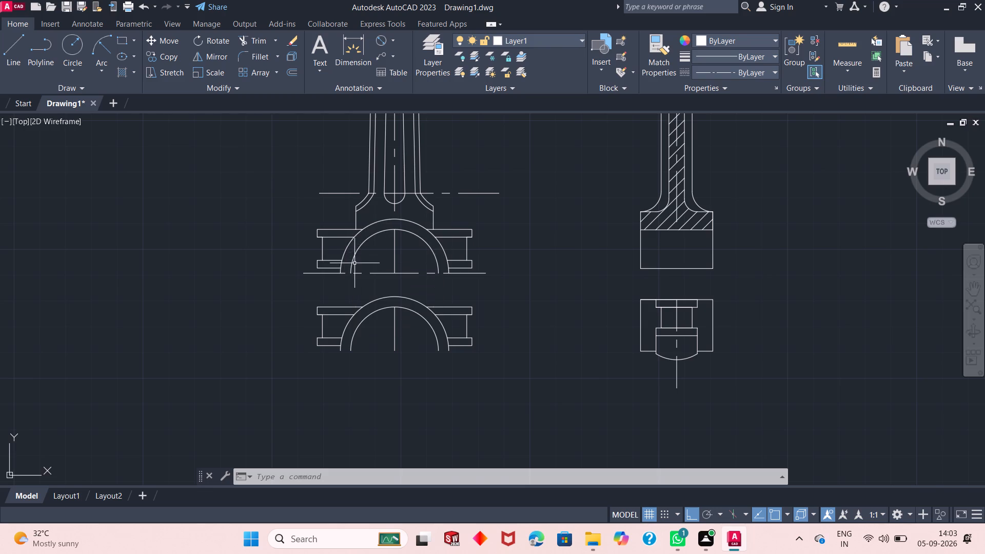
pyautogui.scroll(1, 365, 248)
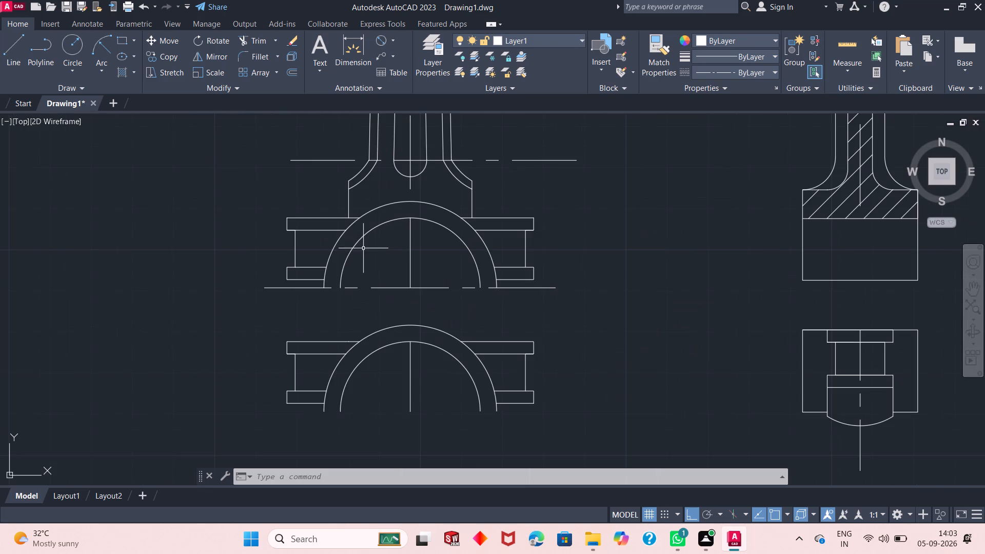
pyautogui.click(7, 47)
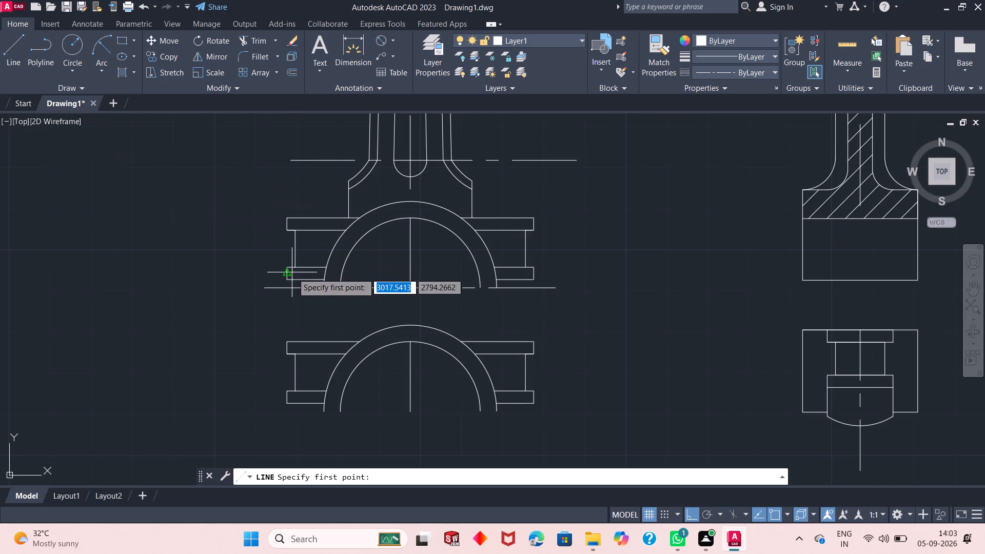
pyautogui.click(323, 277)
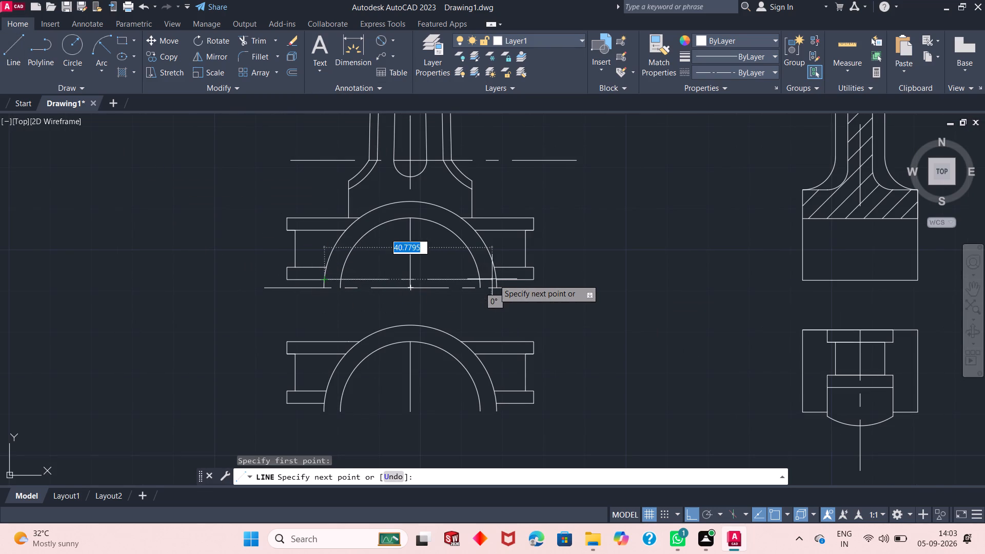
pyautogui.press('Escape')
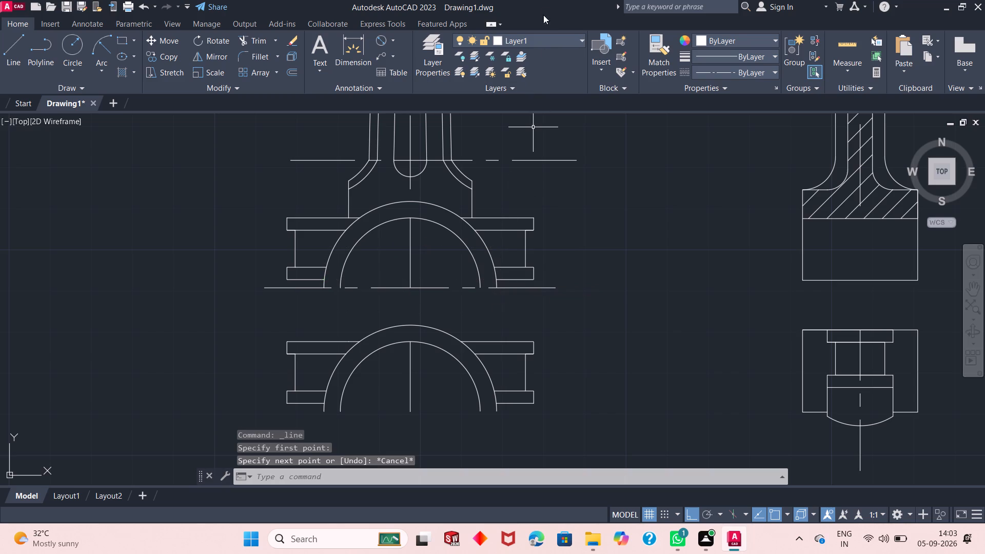
# On layer 0, draw a horizontal line joining the lower flanges' inner bottom corners across the arcs, on both the original half and its copy.
pyautogui.click(546, 39)
pyautogui.click(542, 52)
pyautogui.click(16, 50)
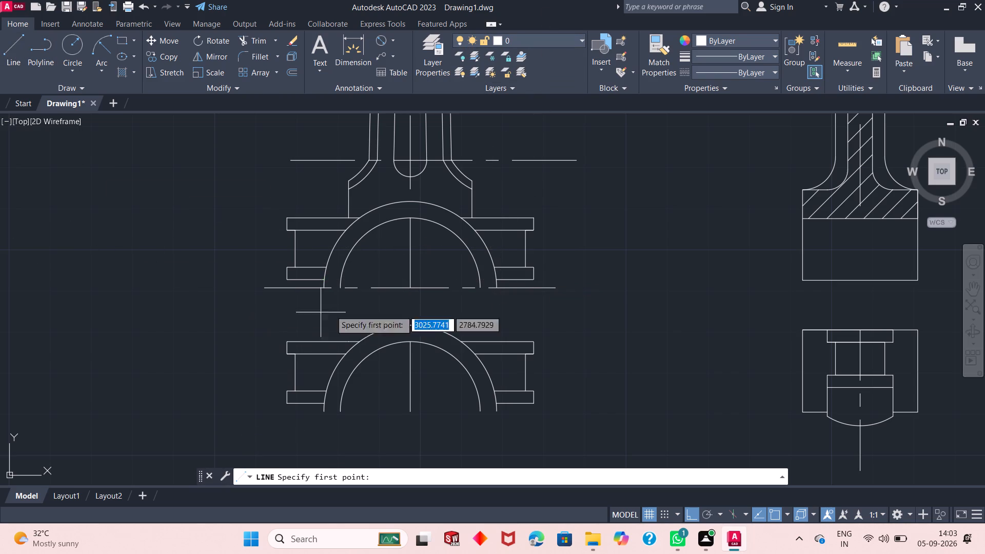
pyautogui.click(321, 280)
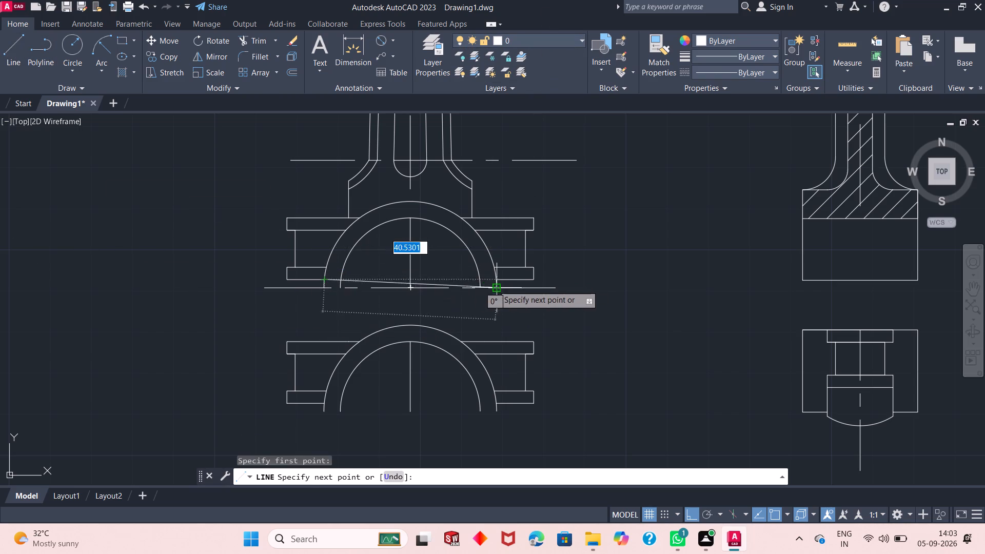
pyautogui.click(496, 281)
pyautogui.press('Escape')
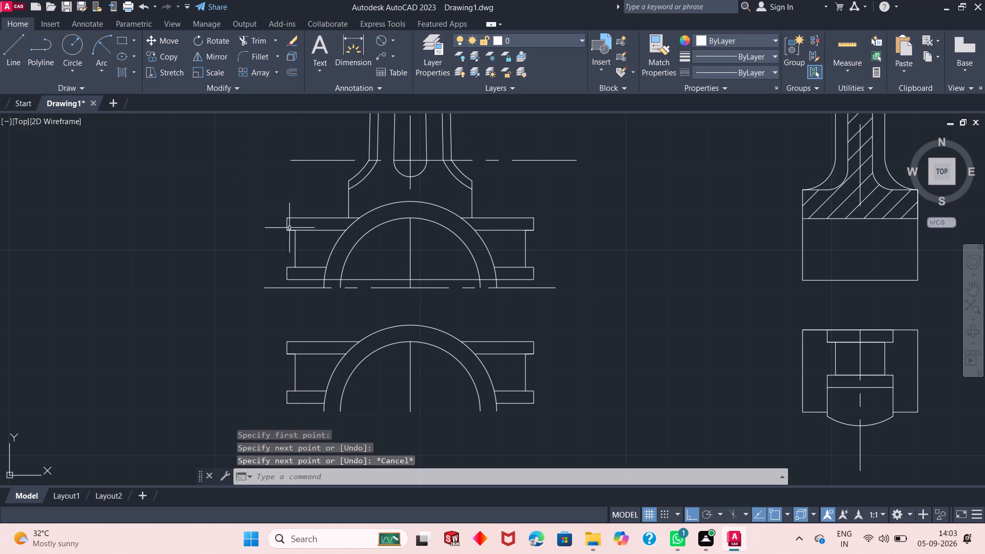
pyautogui.click(13, 51)
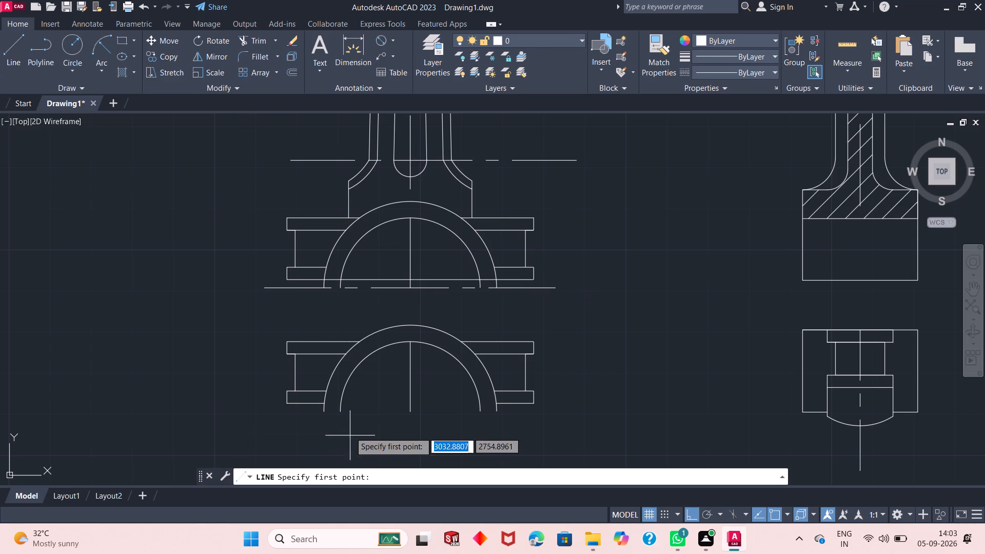
pyautogui.click(326, 401)
pyautogui.click(500, 405)
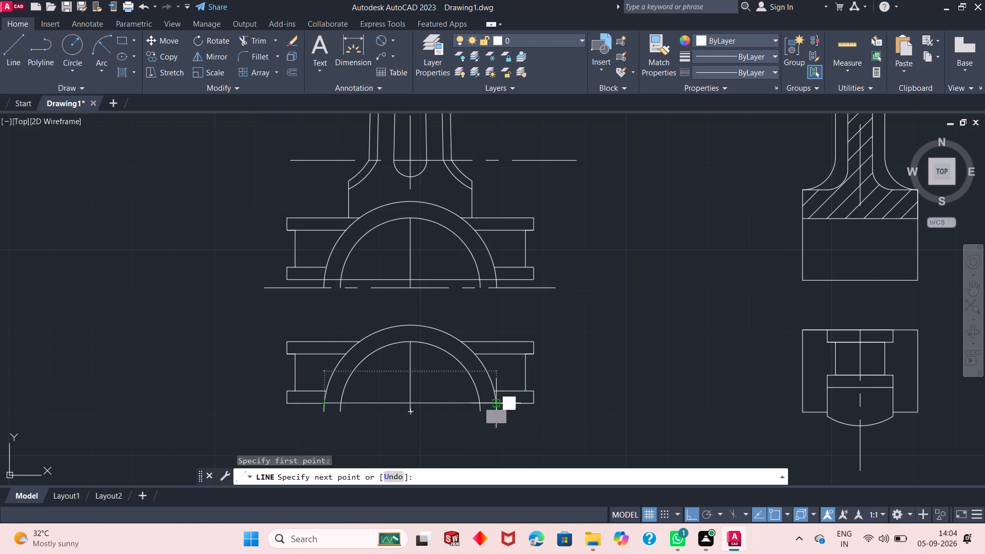
pyautogui.press('Escape')
# Trim the original half's arc ends below the new horizontal line and the part of that line inside the inner arc.
pyautogui.click(263, 45)
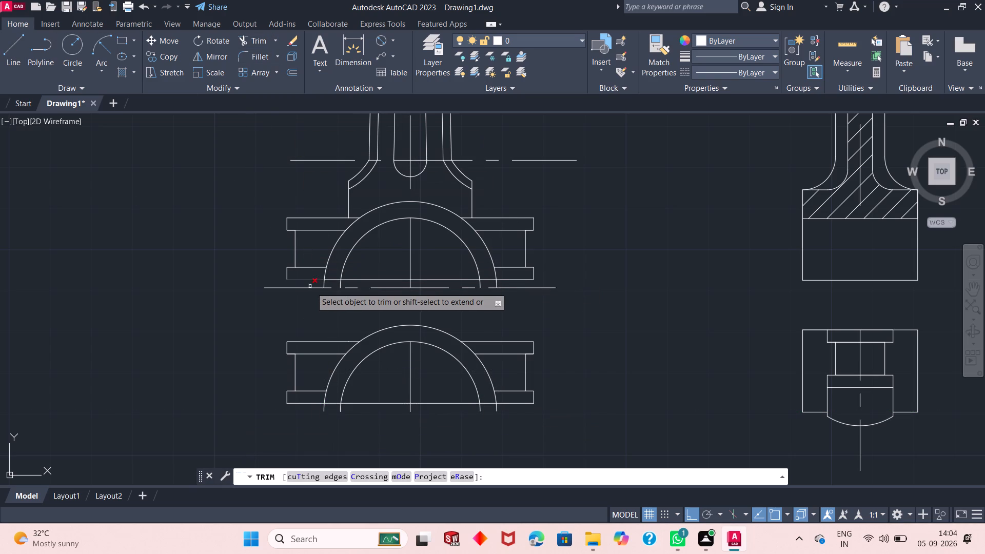
pyautogui.click(320, 285)
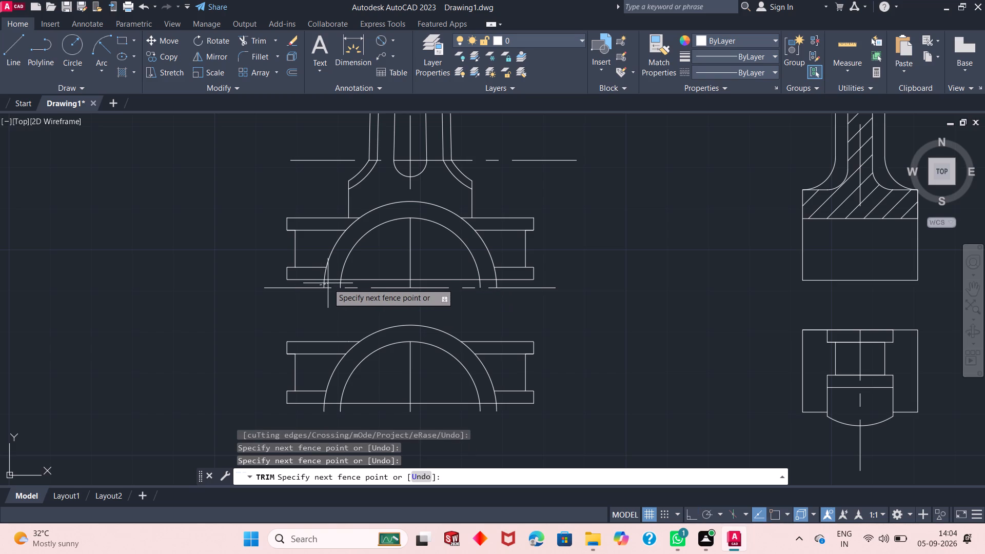
pyautogui.click(352, 287)
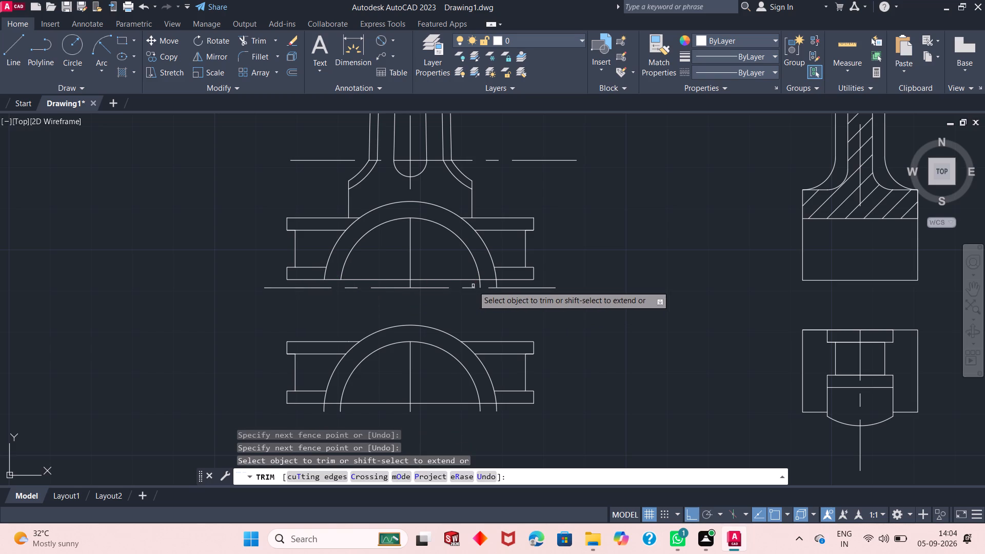
pyautogui.click(473, 286)
pyautogui.click(511, 285)
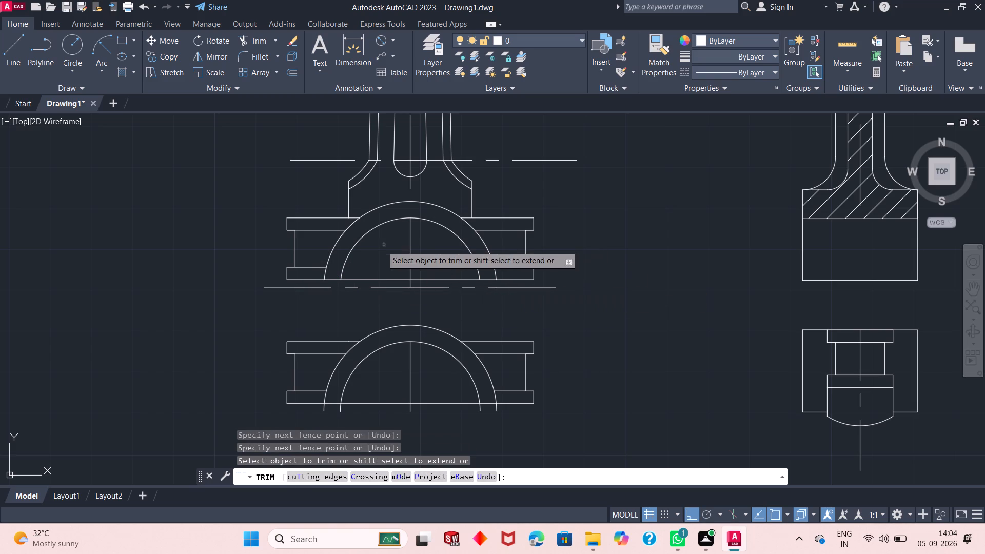
pyautogui.click(376, 265)
pyautogui.click(381, 284)
pyautogui.click(450, 255)
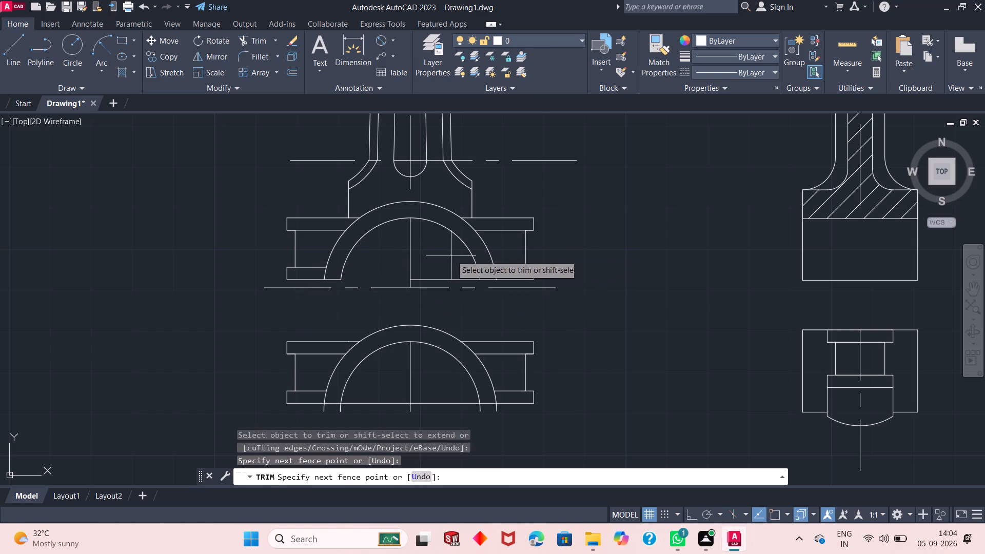
pyautogui.click(447, 282)
# Trim the copied half's horizontal line inside the inner arc and the arc ends projecting below that line.
pyautogui.click(367, 392)
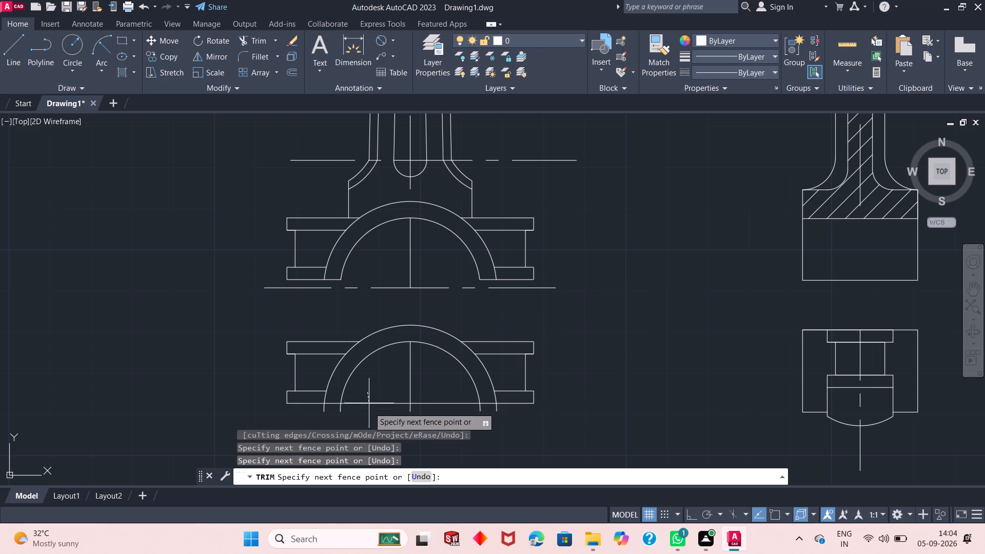
pyautogui.click(369, 409)
pyautogui.click(439, 391)
pyautogui.click(435, 410)
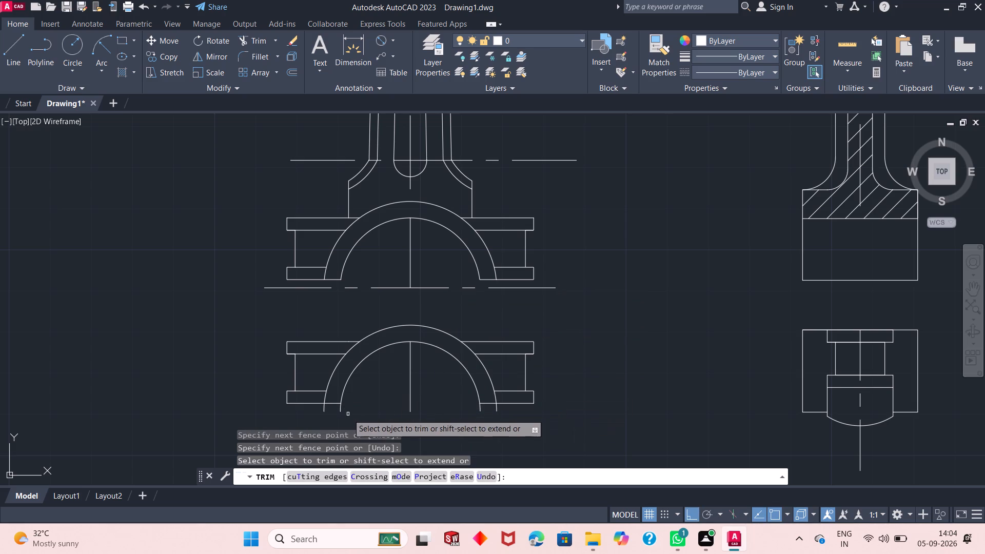
pyautogui.click(345, 410)
pyautogui.click(311, 410)
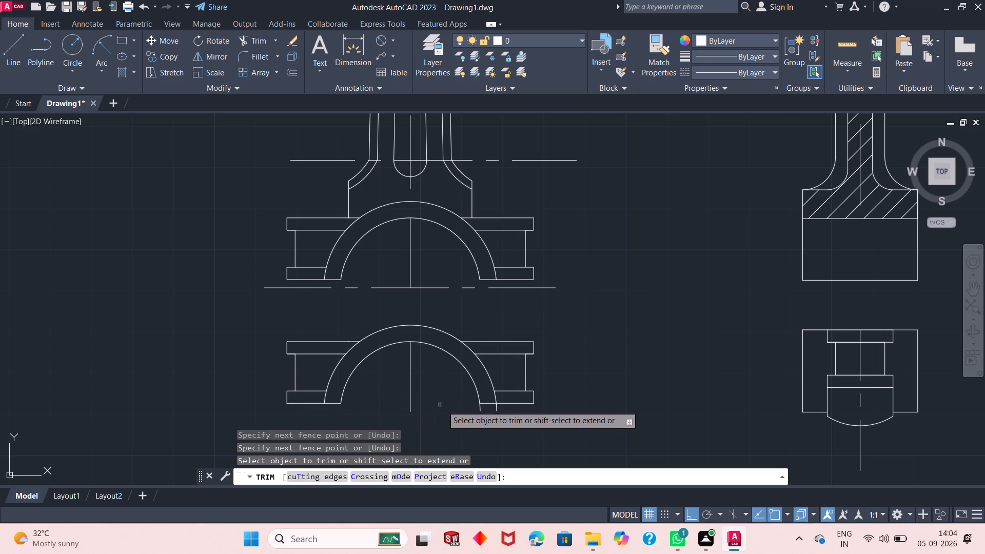
pyautogui.click(455, 409)
pyautogui.click(506, 410)
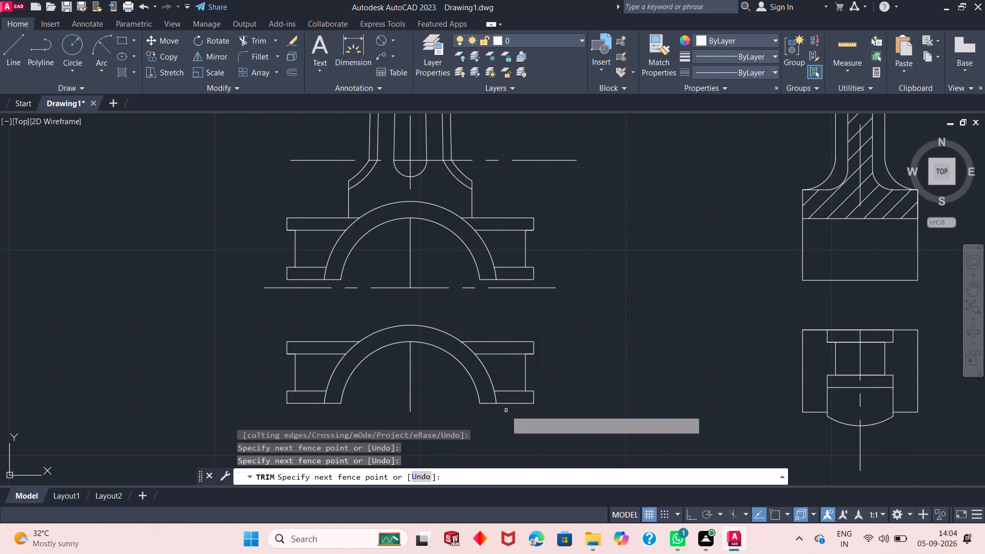
pyautogui.press('Escape')
# Rotate the copied big-end half 180° about the lower end of its vertical centreline.
pyautogui.scroll(-1, 334, 289)
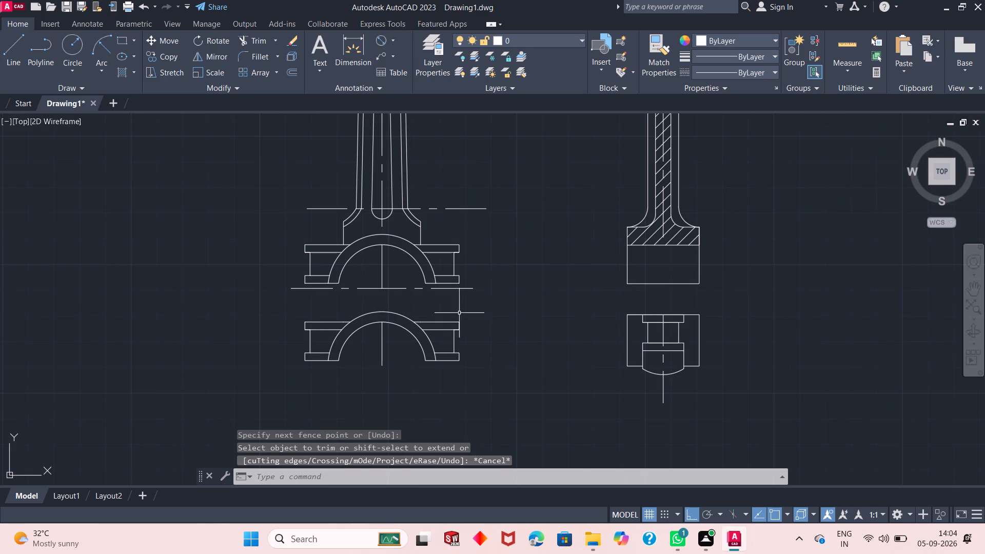
pyautogui.click(481, 314)
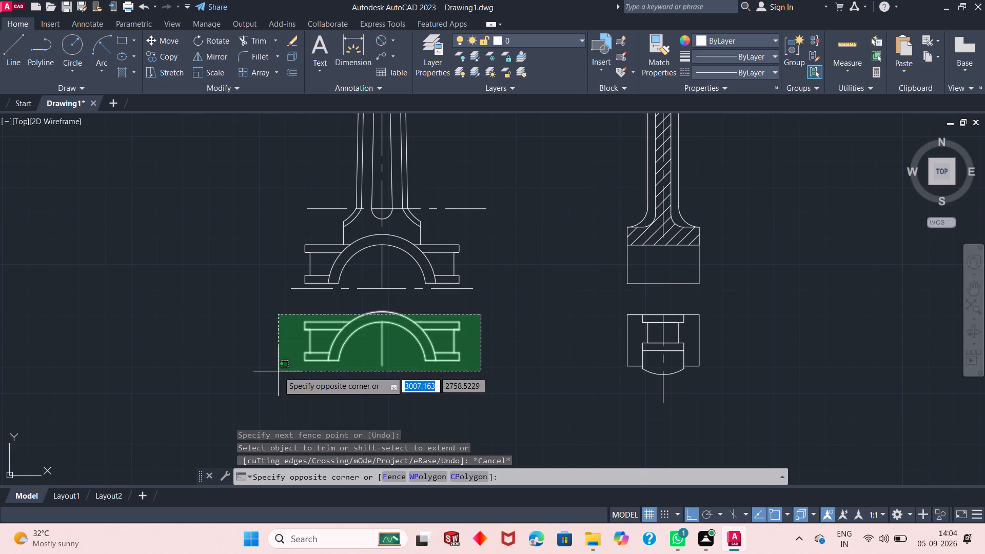
pyautogui.click(278, 371)
pyautogui.write('ro')
pyautogui.press('Return')
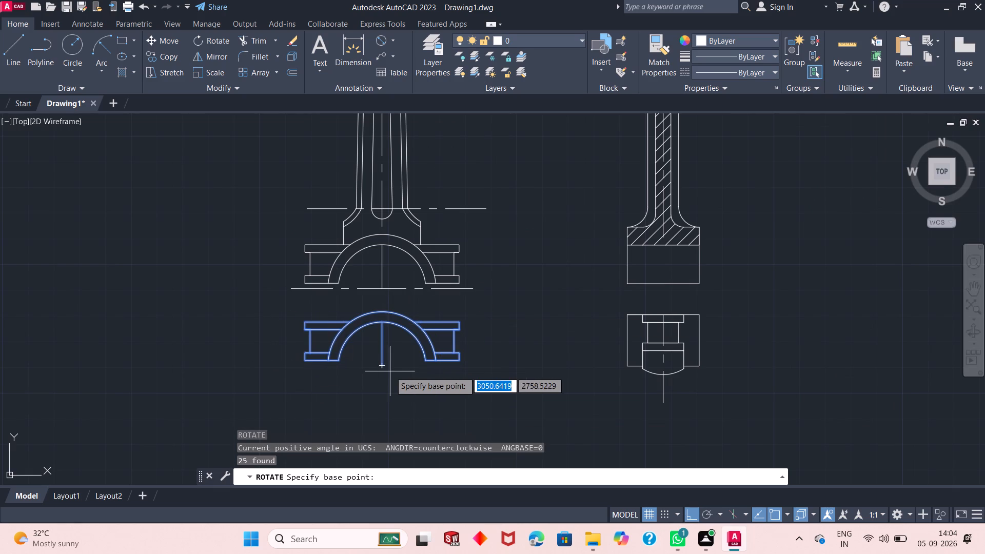
pyautogui.click(382, 366)
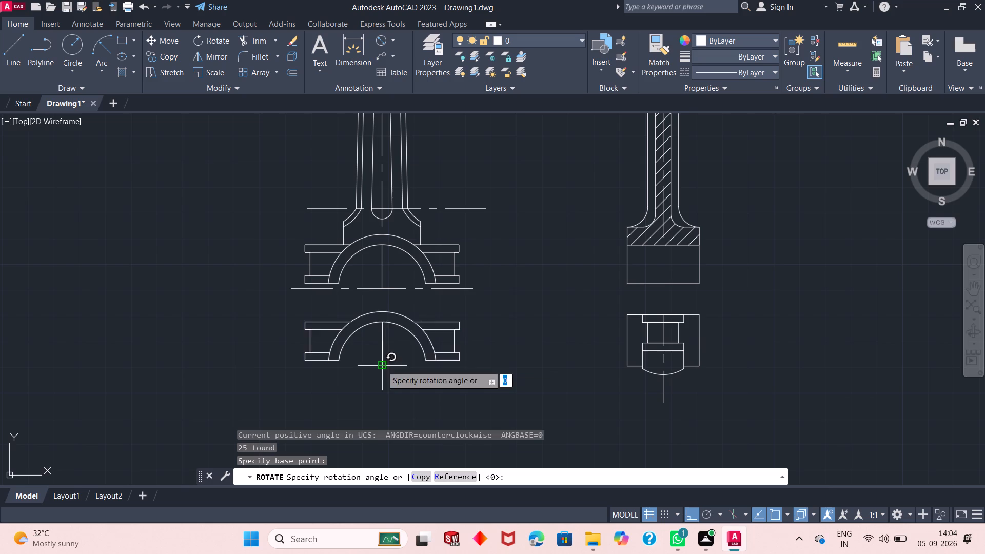
pyautogui.click(288, 375)
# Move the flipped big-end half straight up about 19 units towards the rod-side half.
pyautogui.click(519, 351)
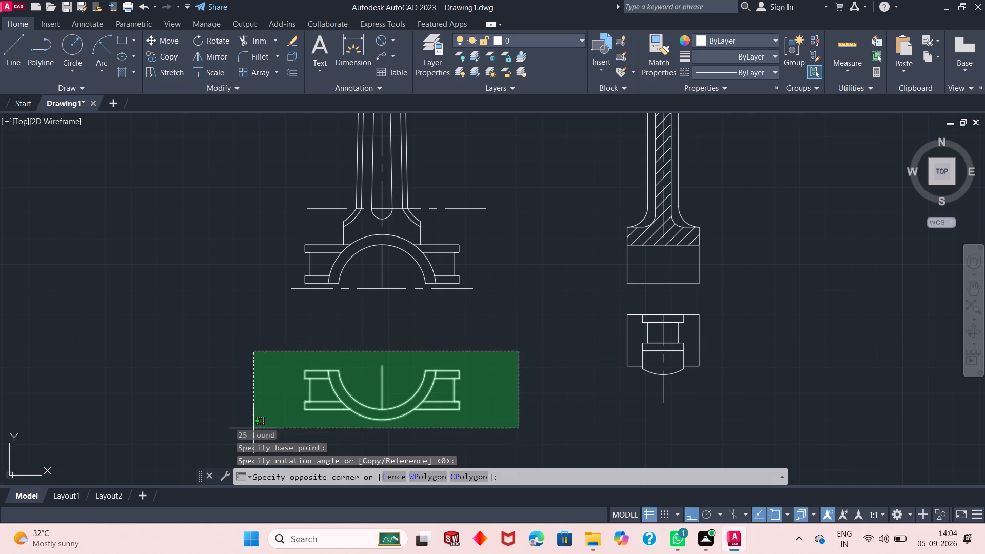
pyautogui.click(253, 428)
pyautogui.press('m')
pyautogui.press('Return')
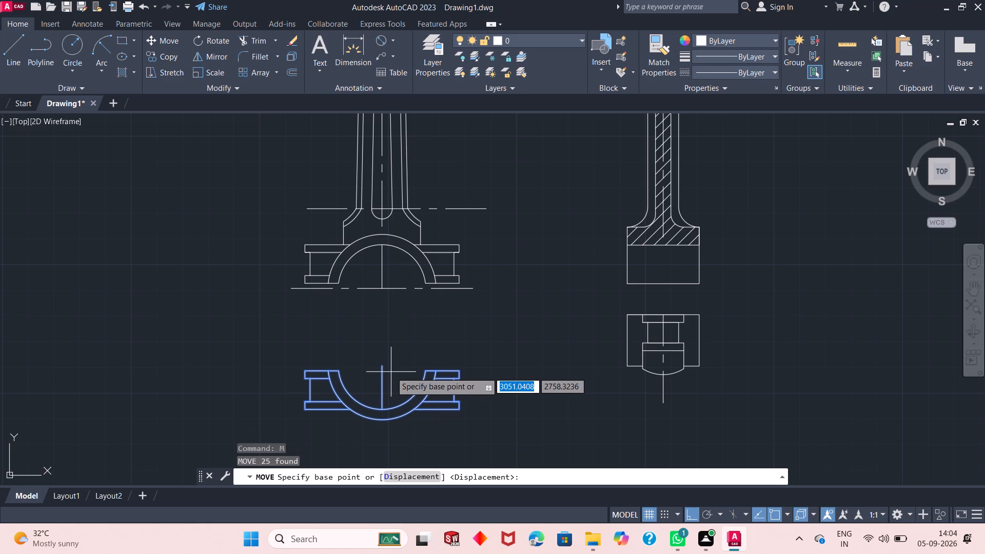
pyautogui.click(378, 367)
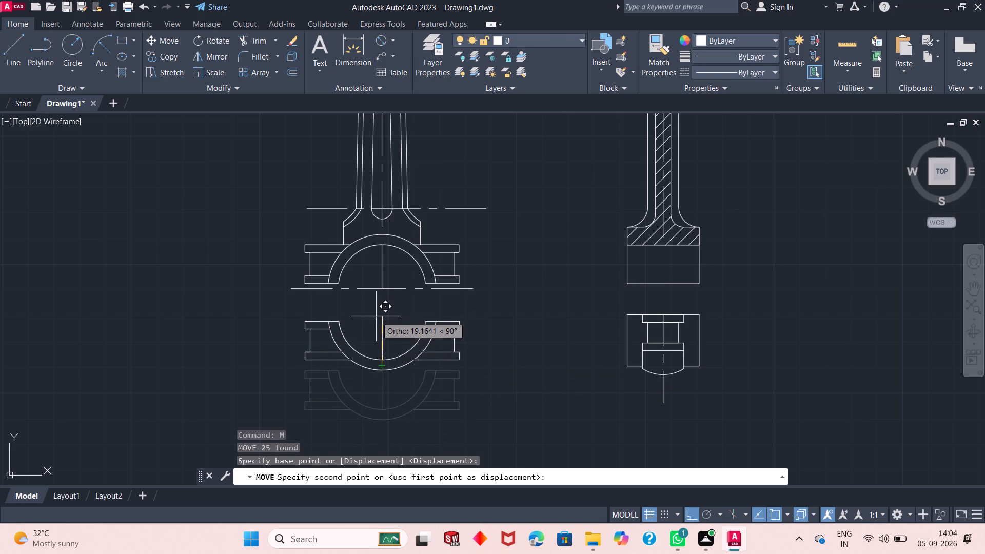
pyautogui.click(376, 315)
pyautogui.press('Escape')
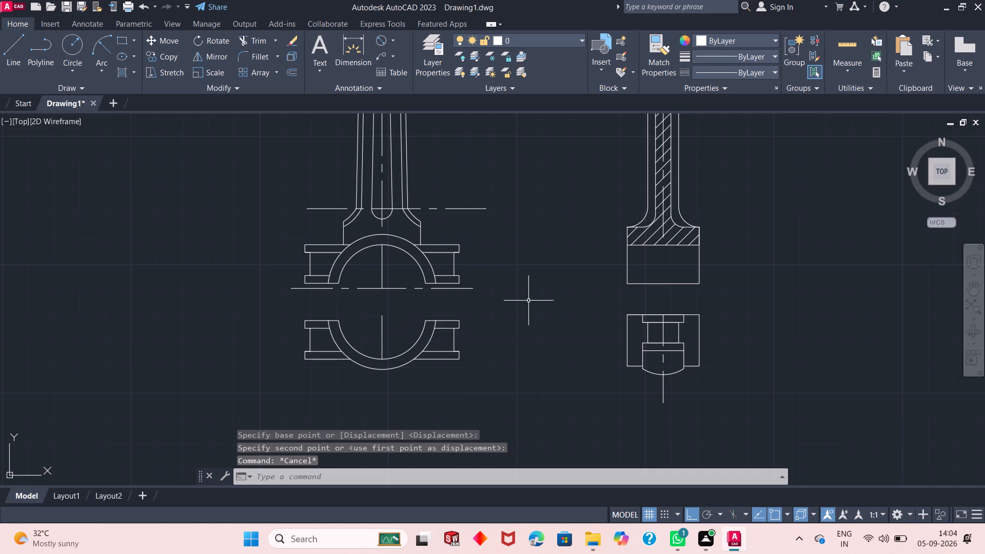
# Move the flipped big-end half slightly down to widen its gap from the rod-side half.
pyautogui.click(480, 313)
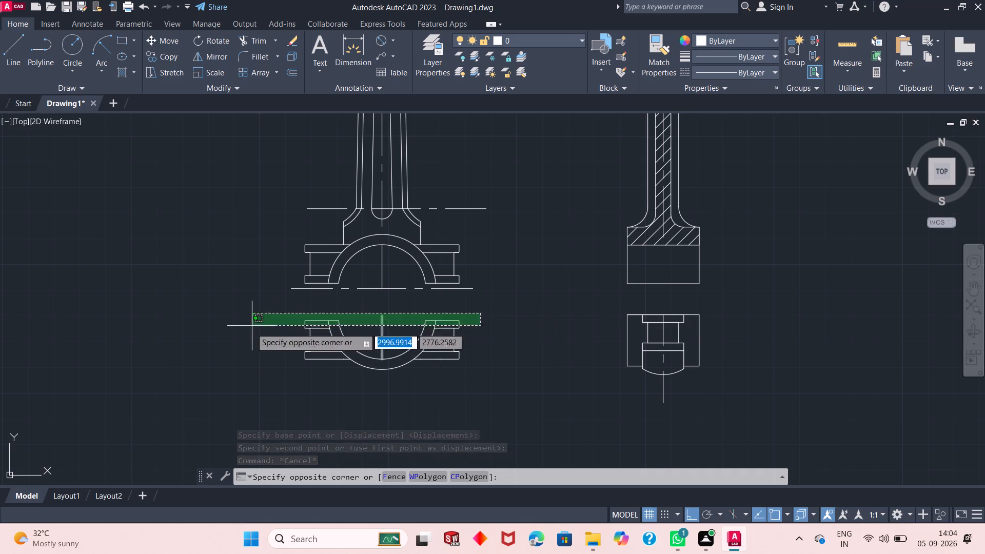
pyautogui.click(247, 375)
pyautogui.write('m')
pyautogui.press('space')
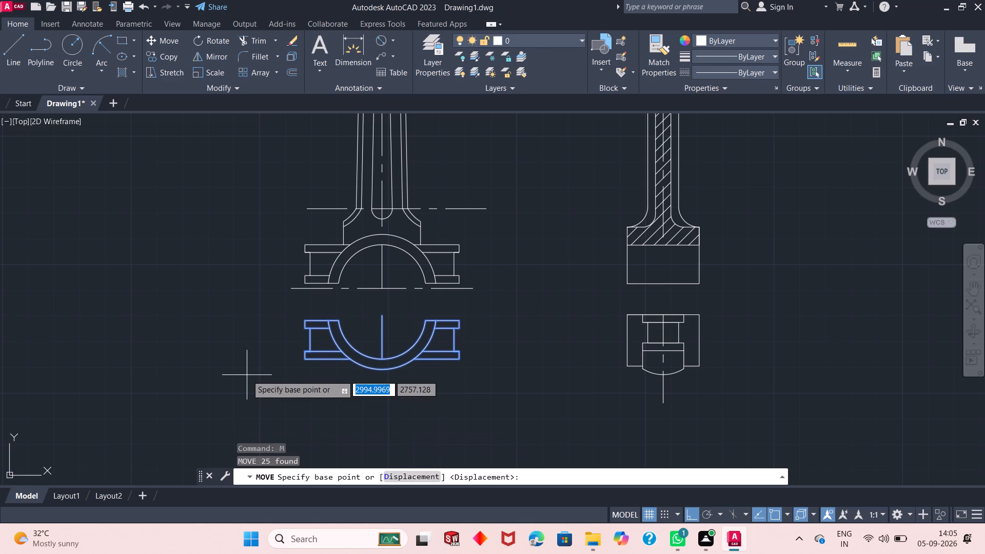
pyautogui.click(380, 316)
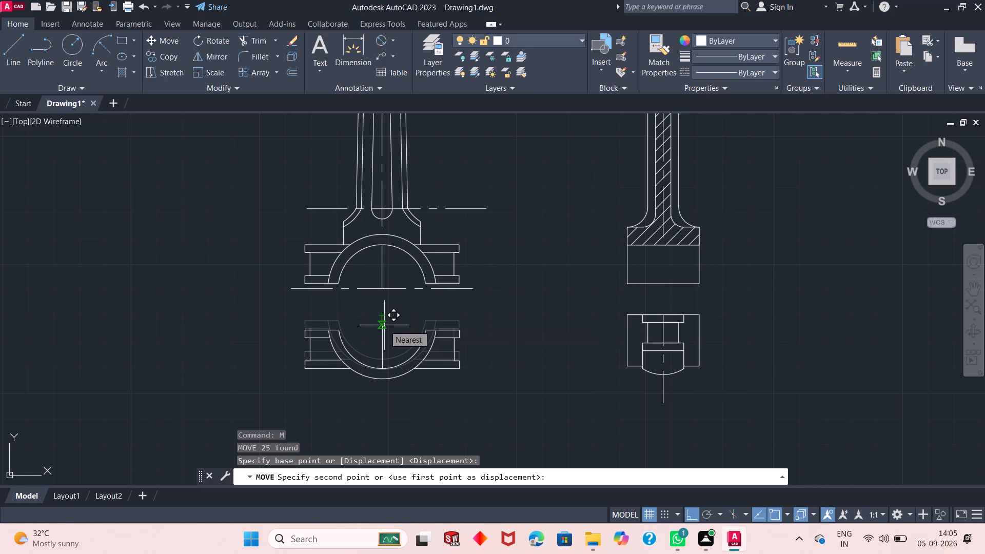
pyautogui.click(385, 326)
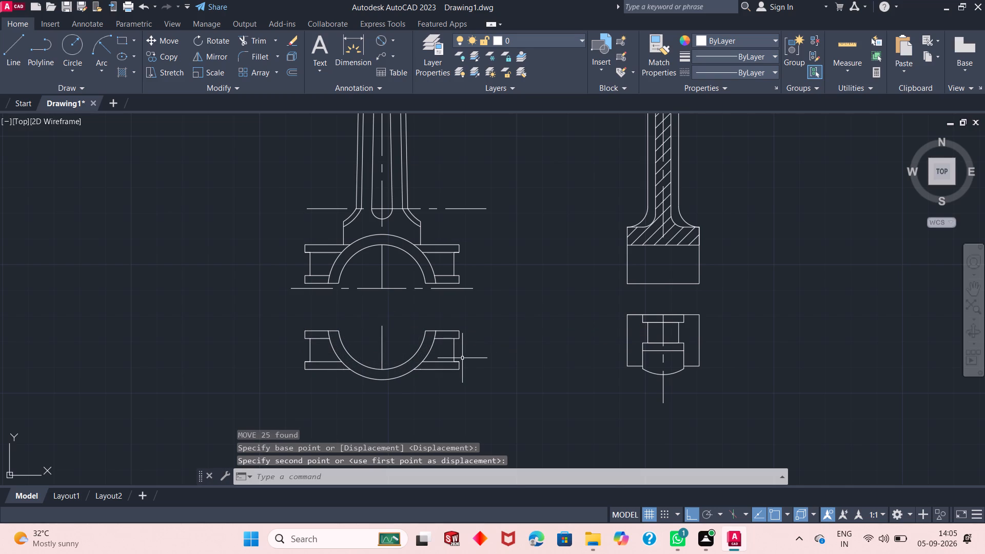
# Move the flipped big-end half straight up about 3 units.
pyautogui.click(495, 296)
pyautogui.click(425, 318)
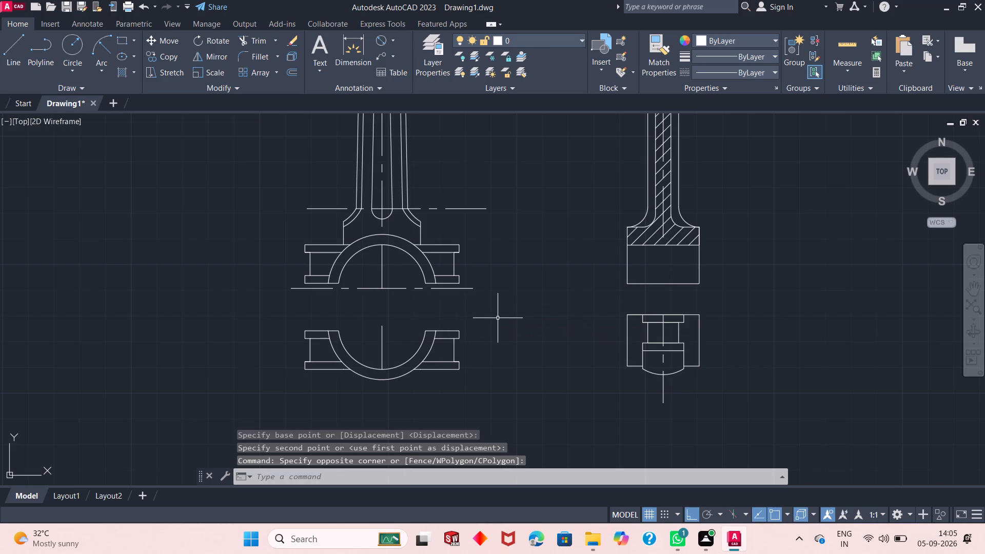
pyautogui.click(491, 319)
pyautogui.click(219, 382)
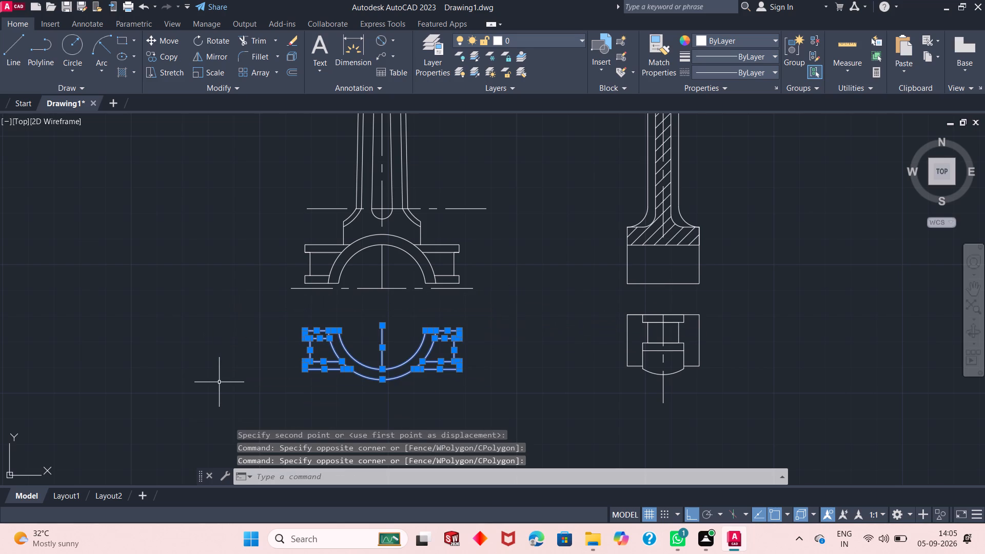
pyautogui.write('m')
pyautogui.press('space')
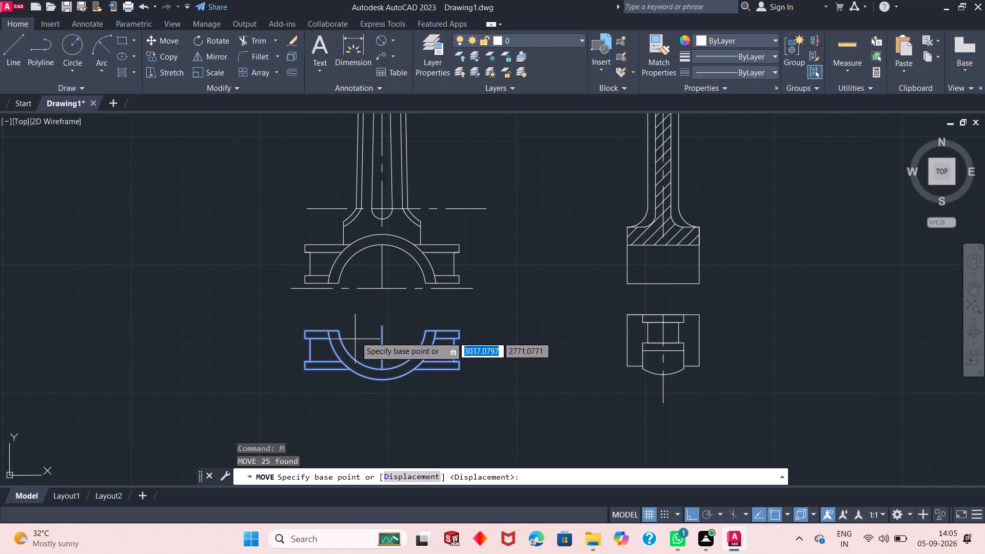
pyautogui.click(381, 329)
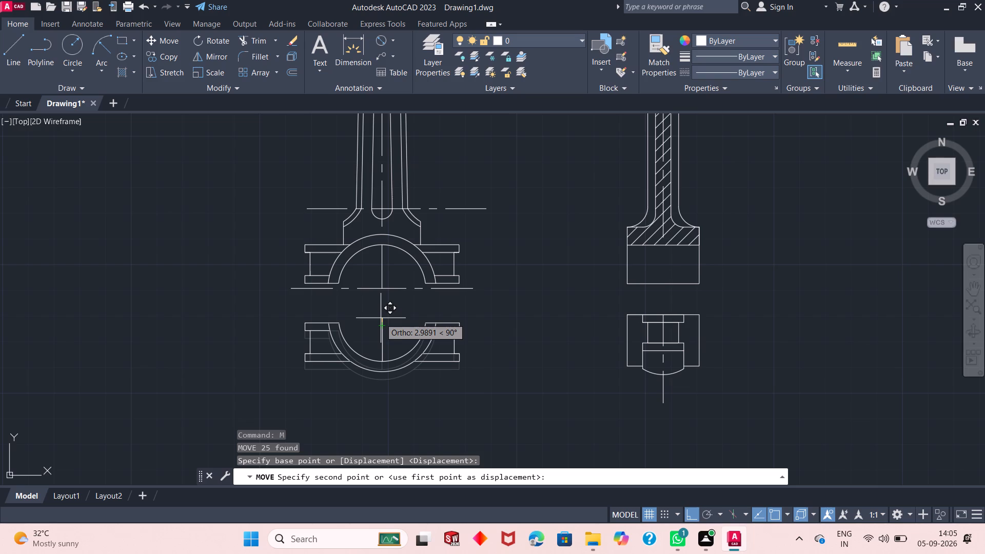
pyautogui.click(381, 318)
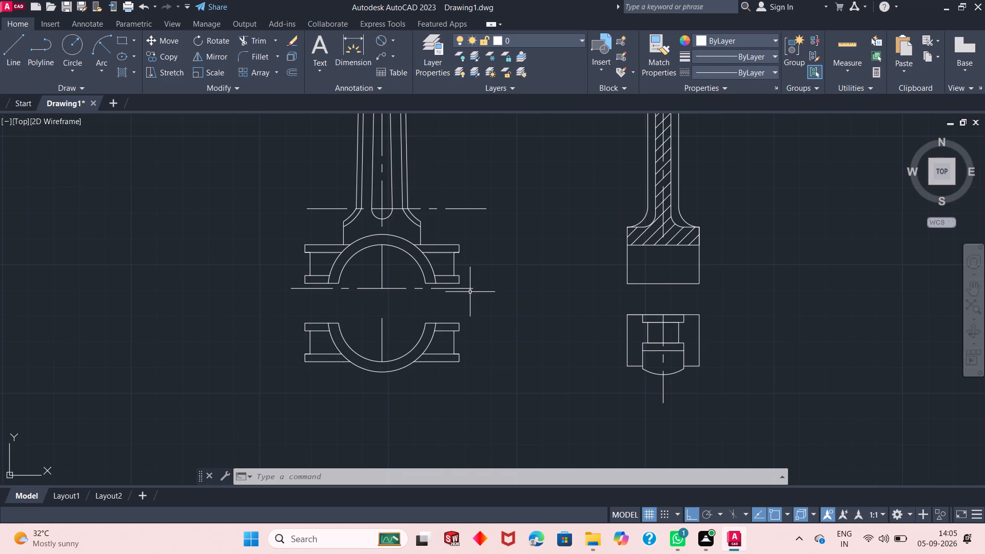
# Examine both connecting-rod views as a whole and the placement of the split big-end halves.
pyautogui.scroll(2, 470, 292)
pyautogui.scroll(-5, 470, 292)
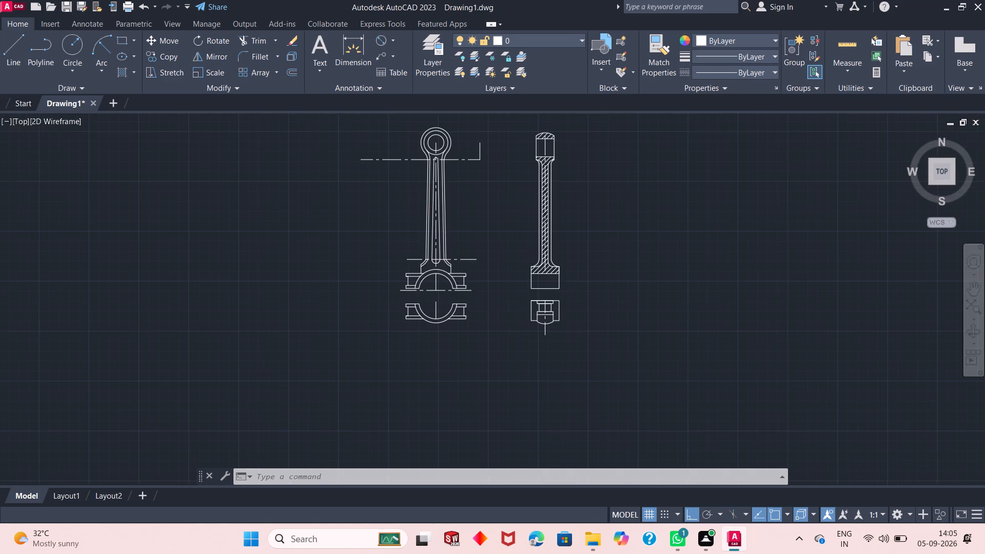
pyautogui.scroll(-2, 470, 293)
pyautogui.scroll(2, 470, 293)
pyautogui.scroll(1, 474, 195)
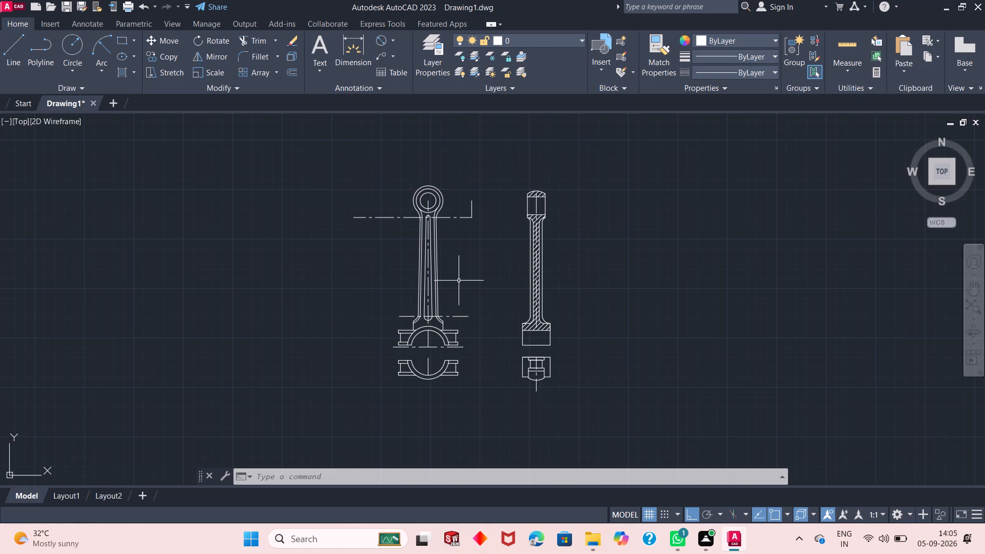
pyautogui.scroll(-1, 459, 281)
pyautogui.scroll(4, 446, 328)
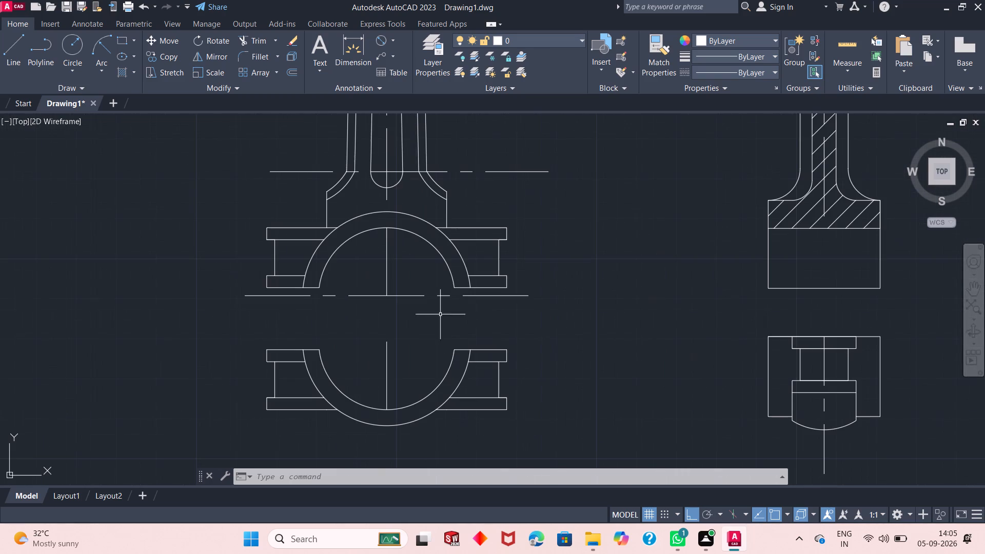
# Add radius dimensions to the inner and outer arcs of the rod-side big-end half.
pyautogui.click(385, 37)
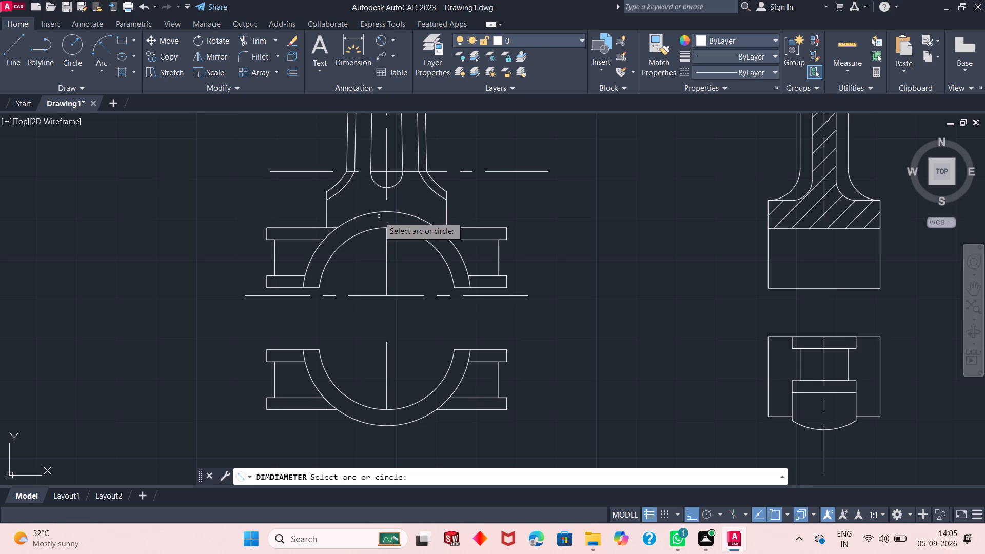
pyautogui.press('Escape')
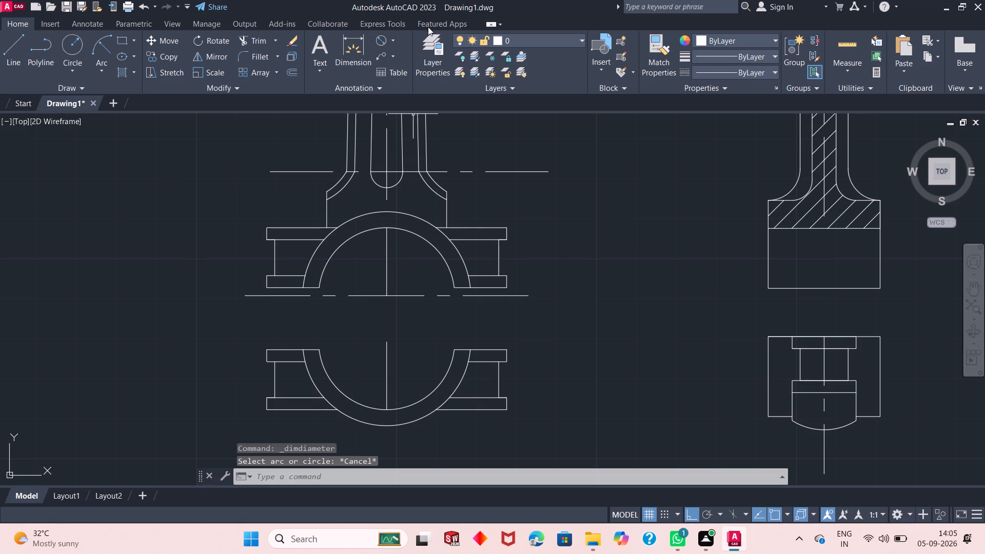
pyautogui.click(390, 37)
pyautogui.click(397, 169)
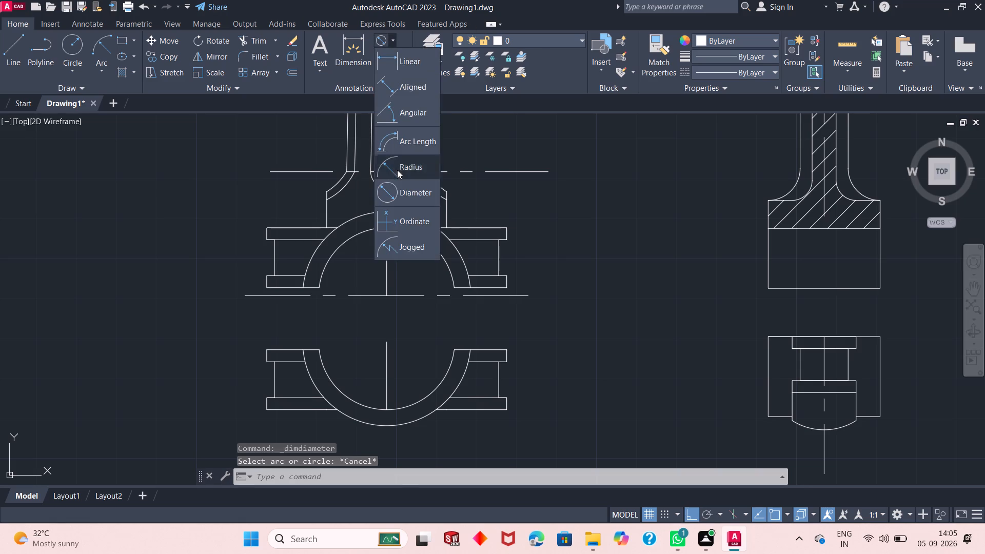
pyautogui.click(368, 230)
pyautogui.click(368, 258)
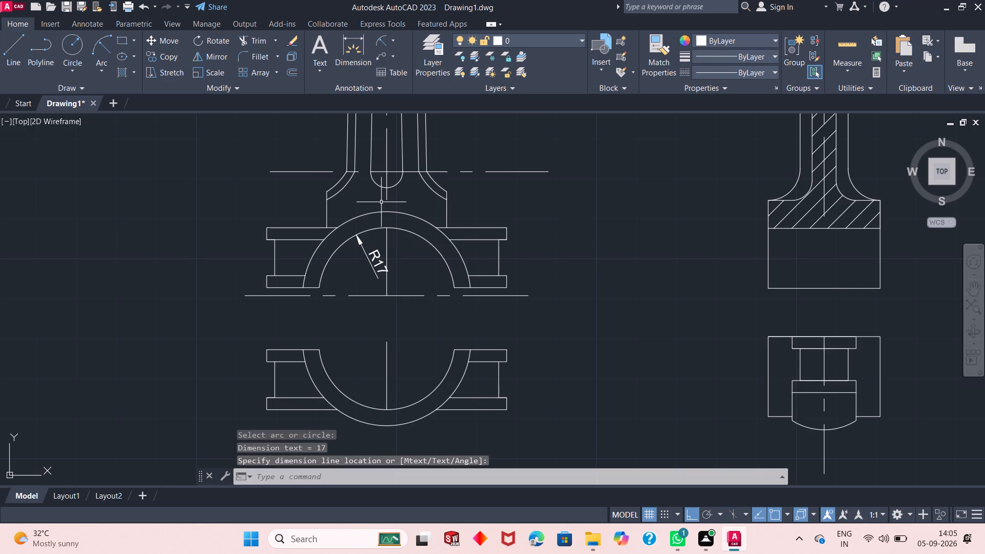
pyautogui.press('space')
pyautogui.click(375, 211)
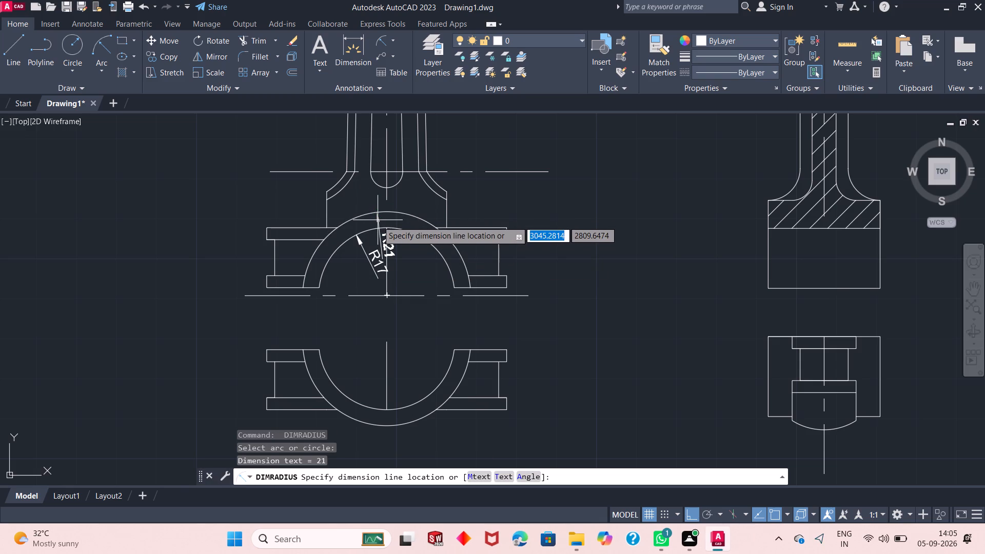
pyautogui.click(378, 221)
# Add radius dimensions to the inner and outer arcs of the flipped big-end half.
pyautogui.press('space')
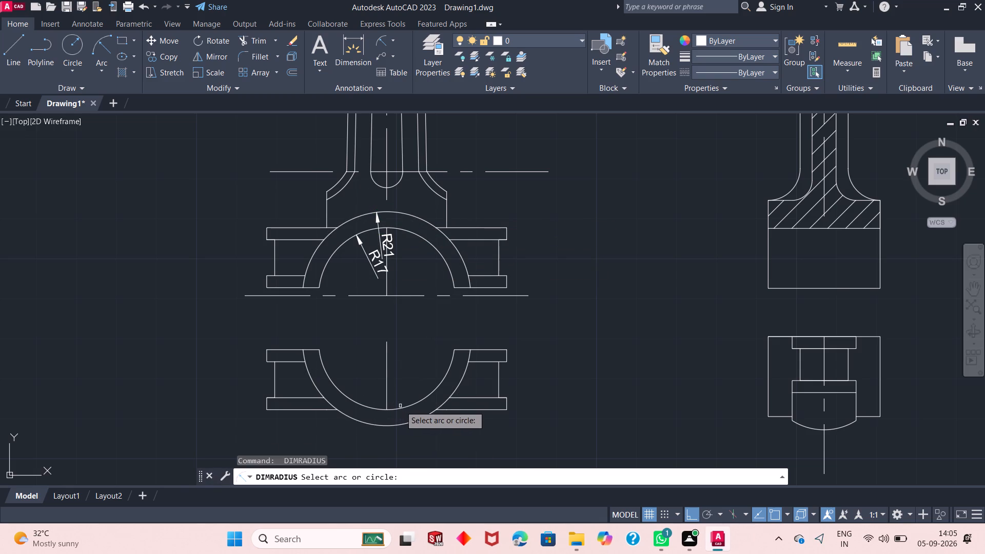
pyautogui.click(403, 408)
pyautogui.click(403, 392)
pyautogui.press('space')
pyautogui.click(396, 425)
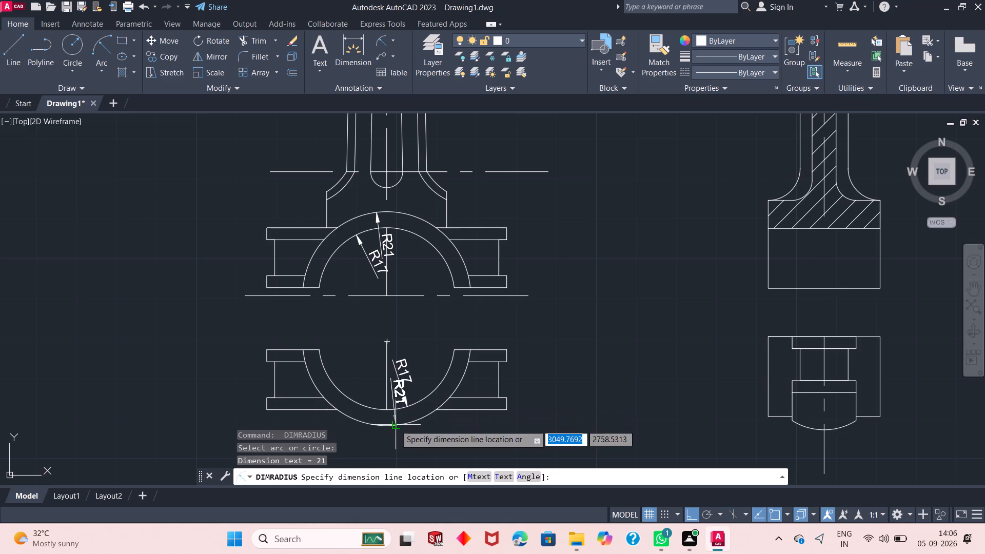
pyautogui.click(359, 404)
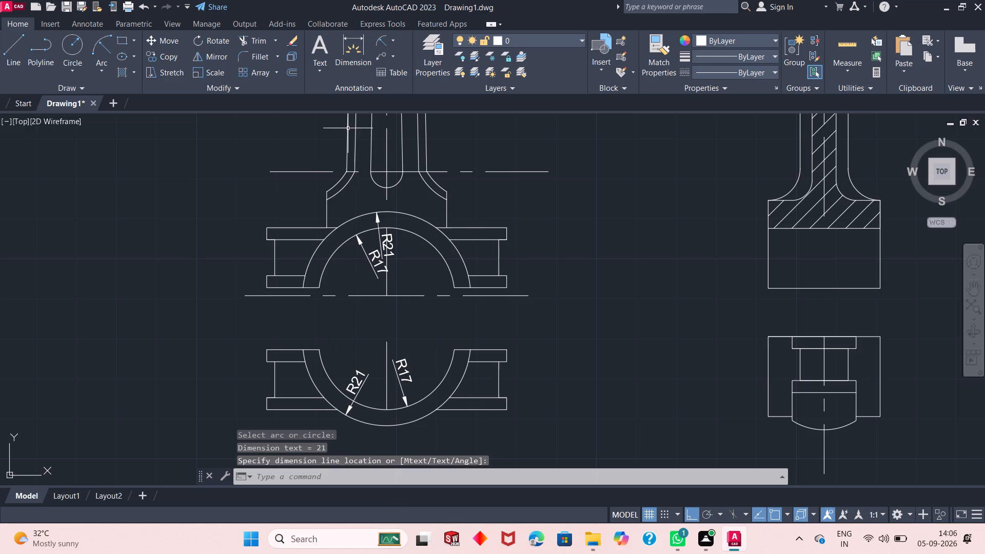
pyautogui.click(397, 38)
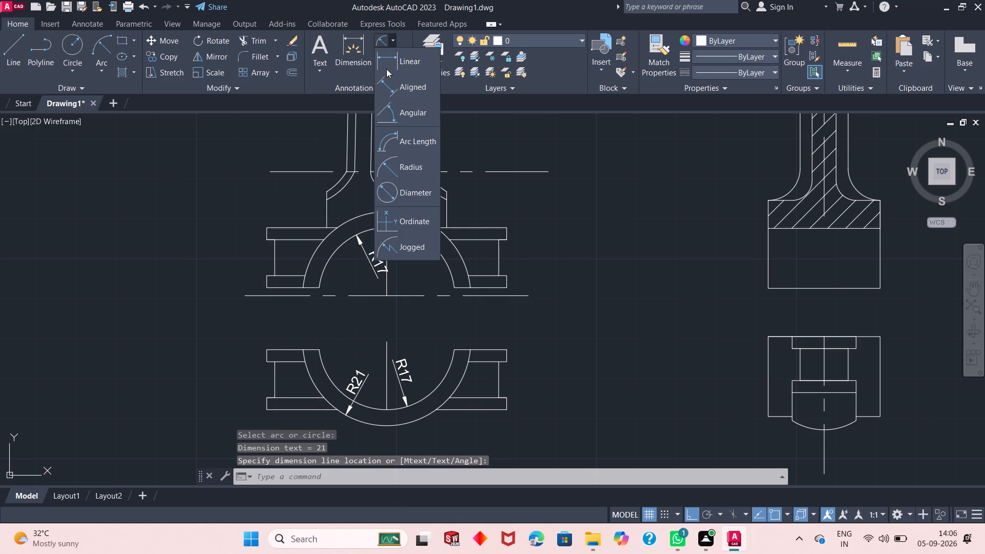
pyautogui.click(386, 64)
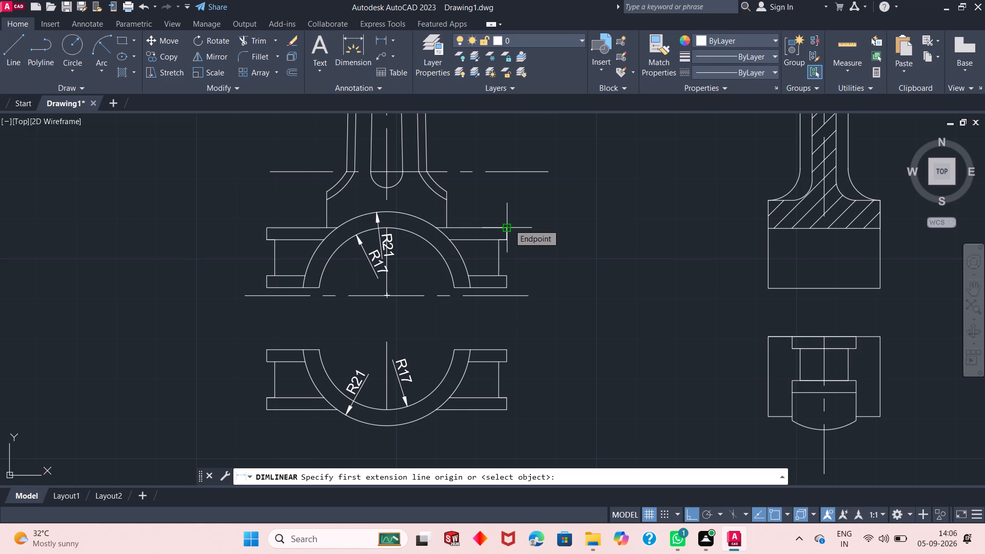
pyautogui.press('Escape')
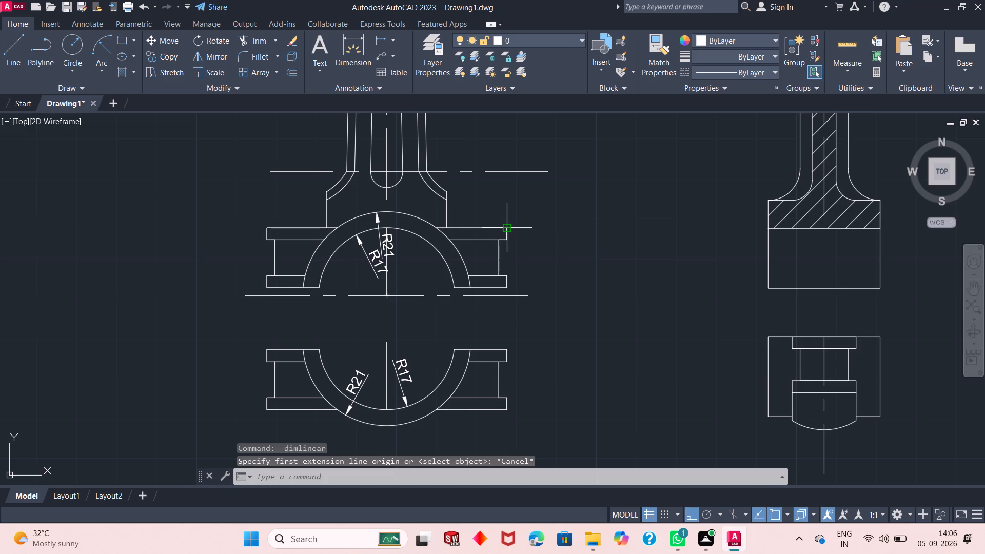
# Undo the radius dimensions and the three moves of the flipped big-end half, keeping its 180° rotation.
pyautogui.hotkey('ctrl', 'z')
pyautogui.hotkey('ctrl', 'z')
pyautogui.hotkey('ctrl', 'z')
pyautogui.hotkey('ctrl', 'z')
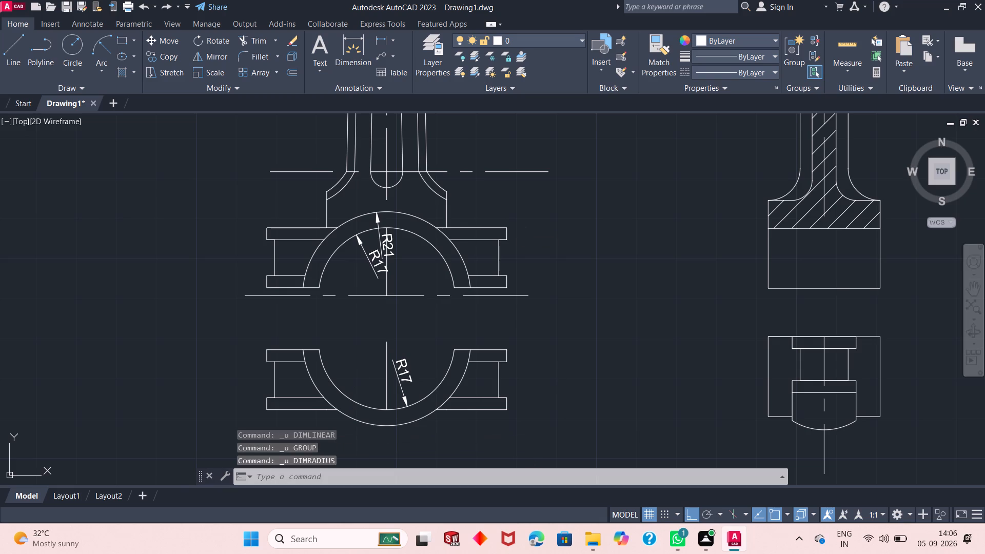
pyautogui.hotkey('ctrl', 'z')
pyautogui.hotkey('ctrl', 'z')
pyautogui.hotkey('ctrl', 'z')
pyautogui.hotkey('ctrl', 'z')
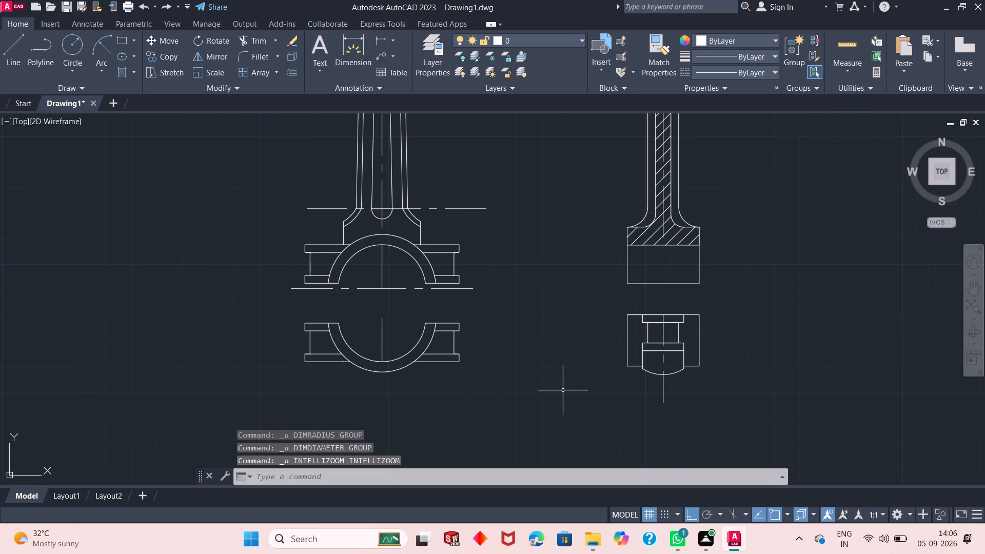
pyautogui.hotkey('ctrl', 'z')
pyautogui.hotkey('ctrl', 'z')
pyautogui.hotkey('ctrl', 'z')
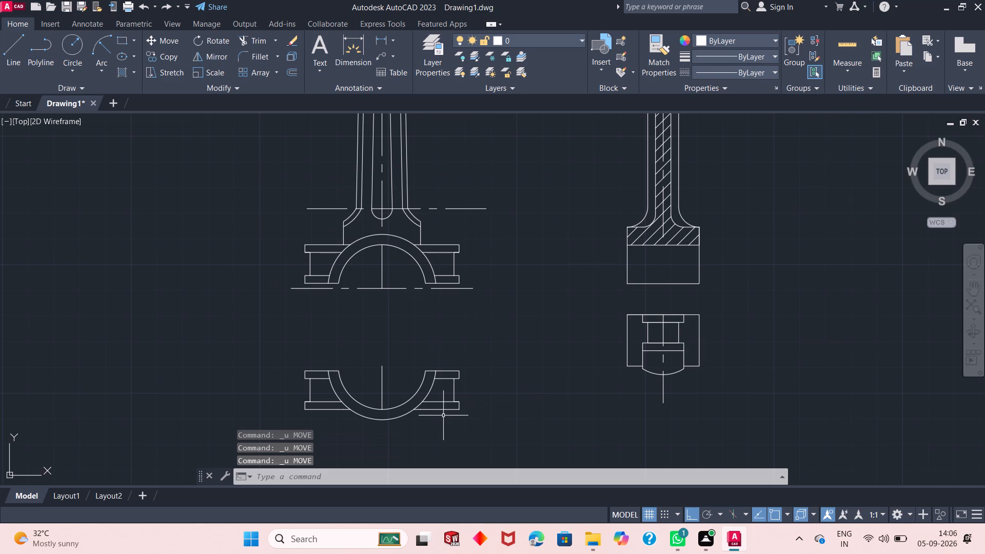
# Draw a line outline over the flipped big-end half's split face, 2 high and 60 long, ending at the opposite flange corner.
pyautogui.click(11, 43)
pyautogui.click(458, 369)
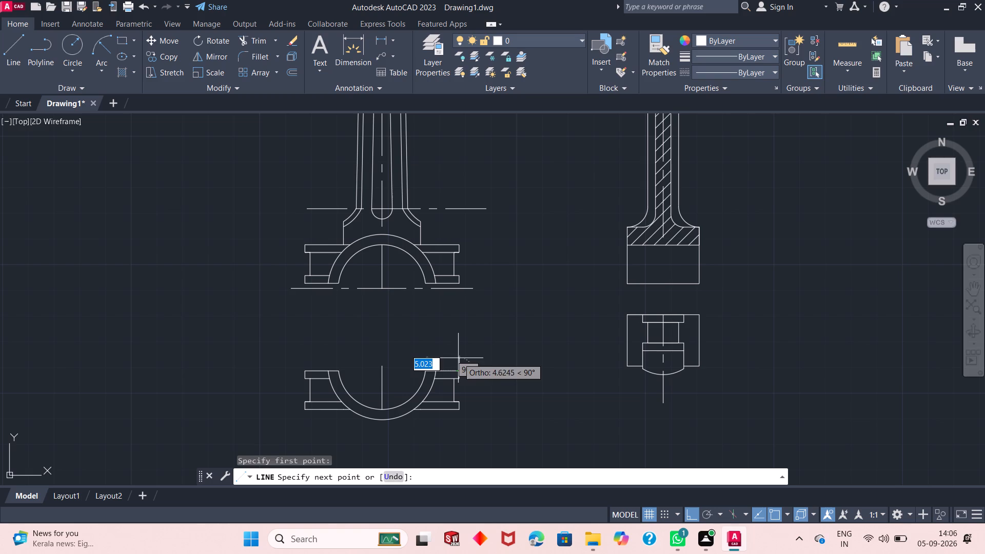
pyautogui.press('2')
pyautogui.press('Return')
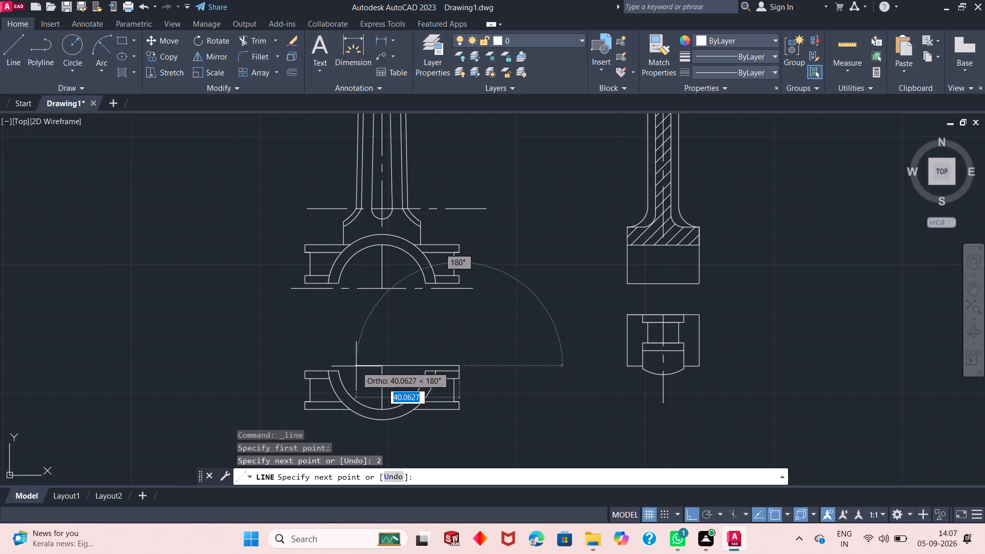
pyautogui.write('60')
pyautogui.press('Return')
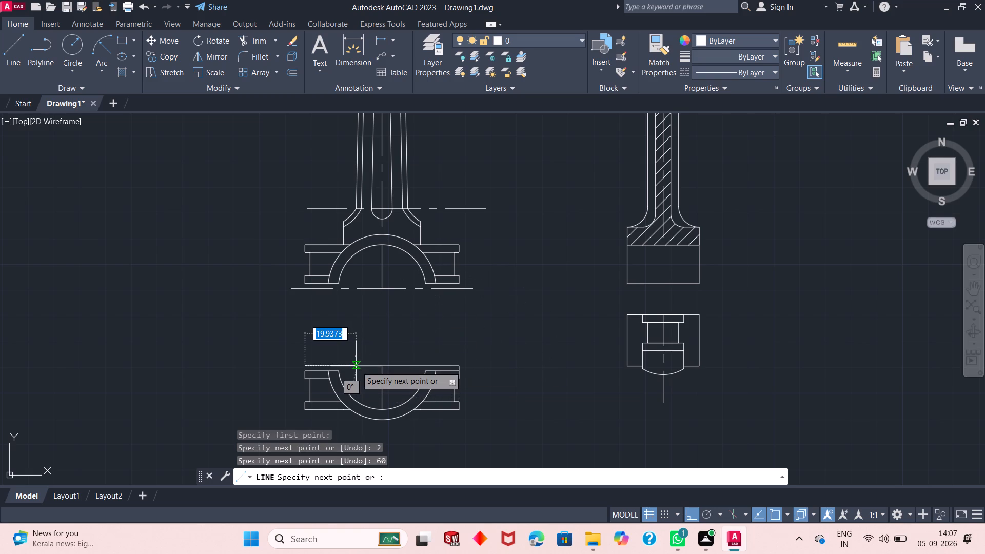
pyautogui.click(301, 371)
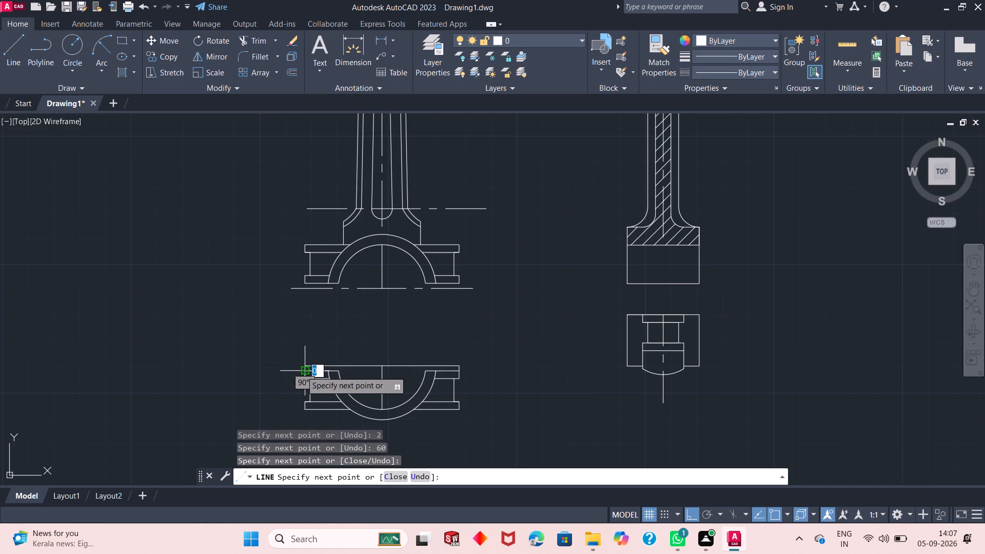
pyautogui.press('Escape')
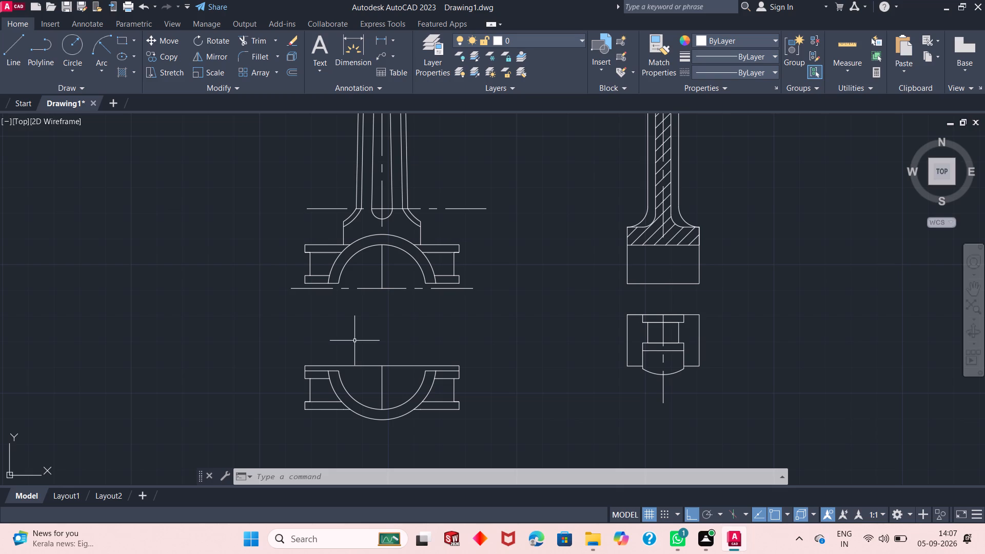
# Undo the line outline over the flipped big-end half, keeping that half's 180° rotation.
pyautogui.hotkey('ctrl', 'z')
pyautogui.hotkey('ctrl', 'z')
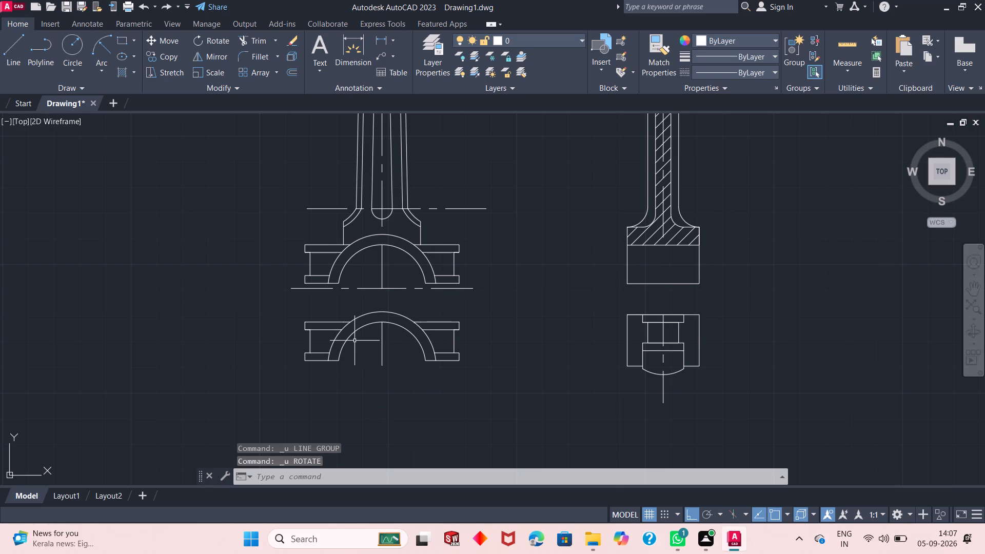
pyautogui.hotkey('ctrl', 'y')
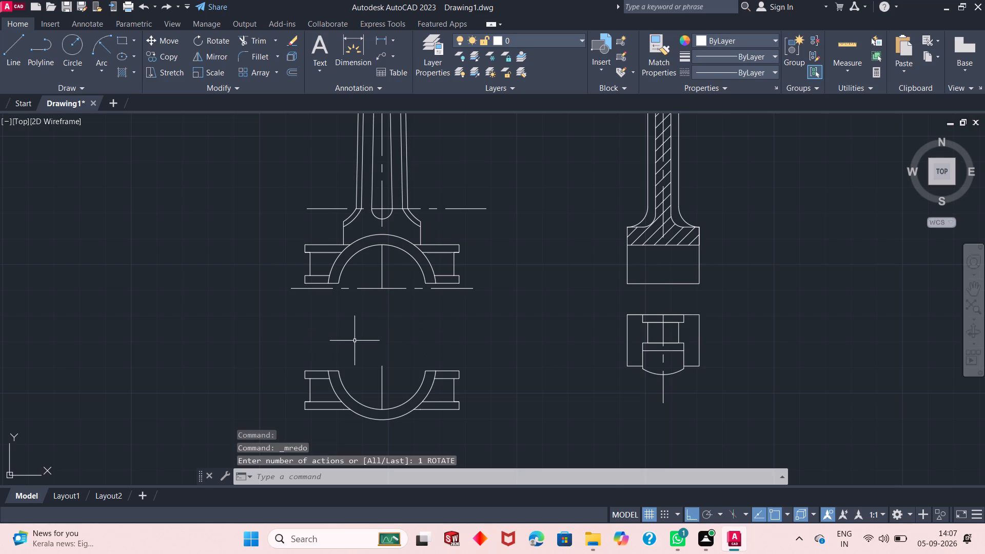
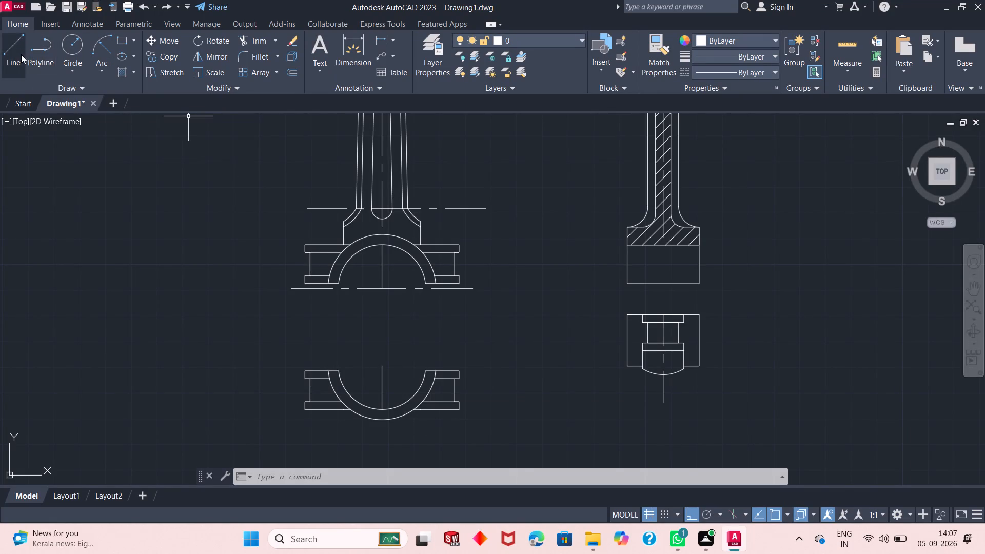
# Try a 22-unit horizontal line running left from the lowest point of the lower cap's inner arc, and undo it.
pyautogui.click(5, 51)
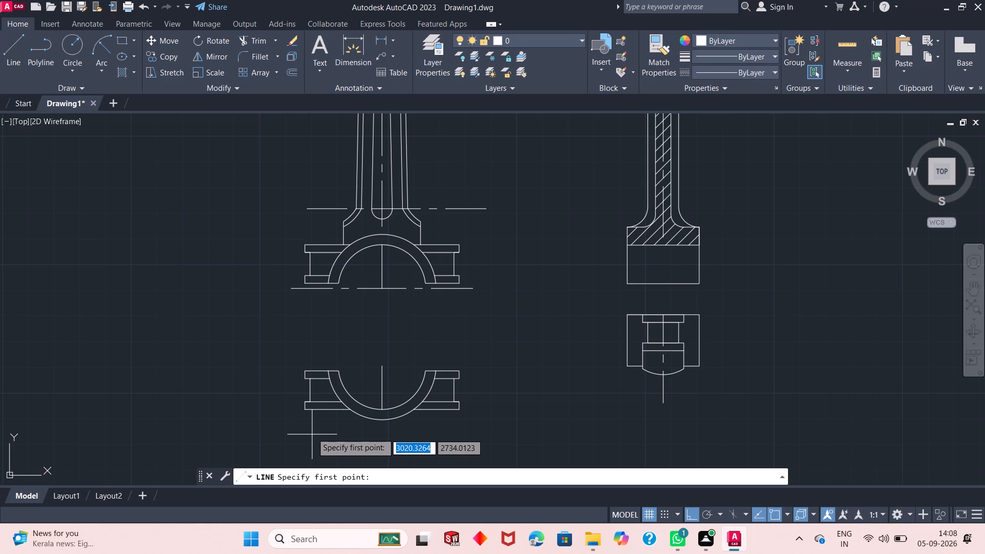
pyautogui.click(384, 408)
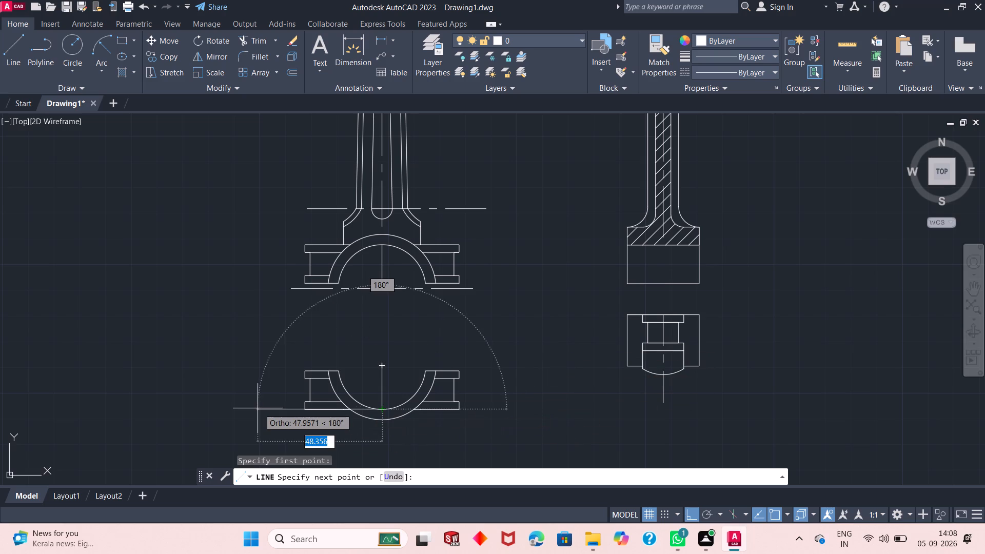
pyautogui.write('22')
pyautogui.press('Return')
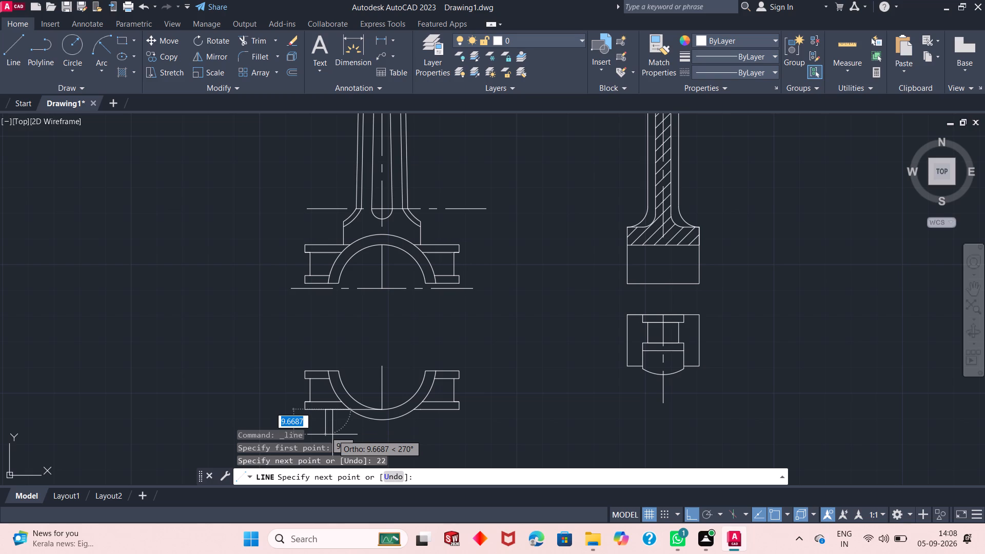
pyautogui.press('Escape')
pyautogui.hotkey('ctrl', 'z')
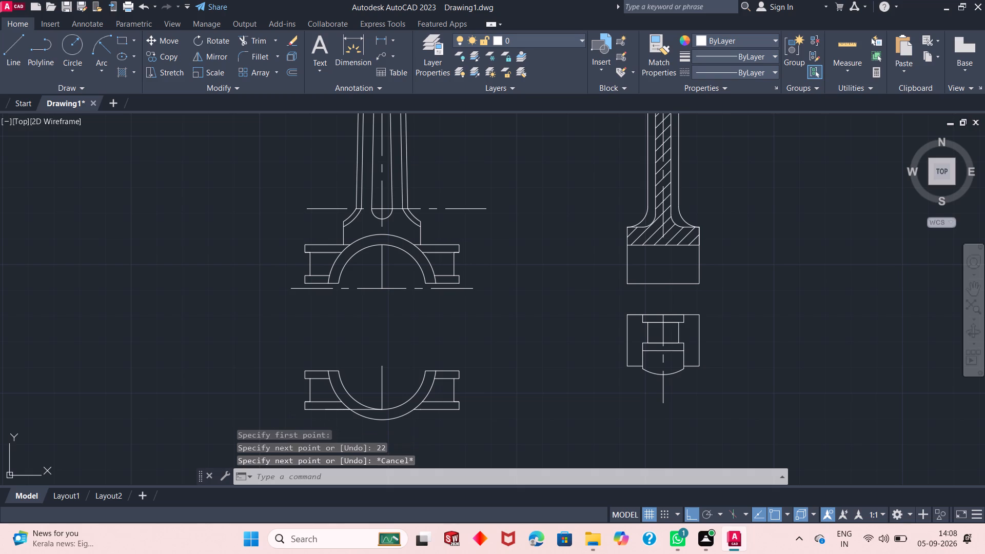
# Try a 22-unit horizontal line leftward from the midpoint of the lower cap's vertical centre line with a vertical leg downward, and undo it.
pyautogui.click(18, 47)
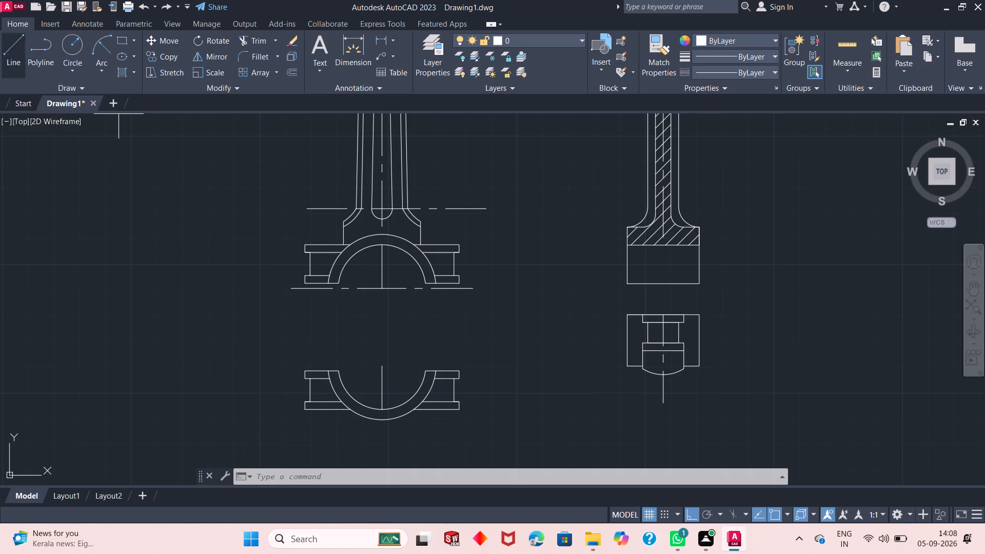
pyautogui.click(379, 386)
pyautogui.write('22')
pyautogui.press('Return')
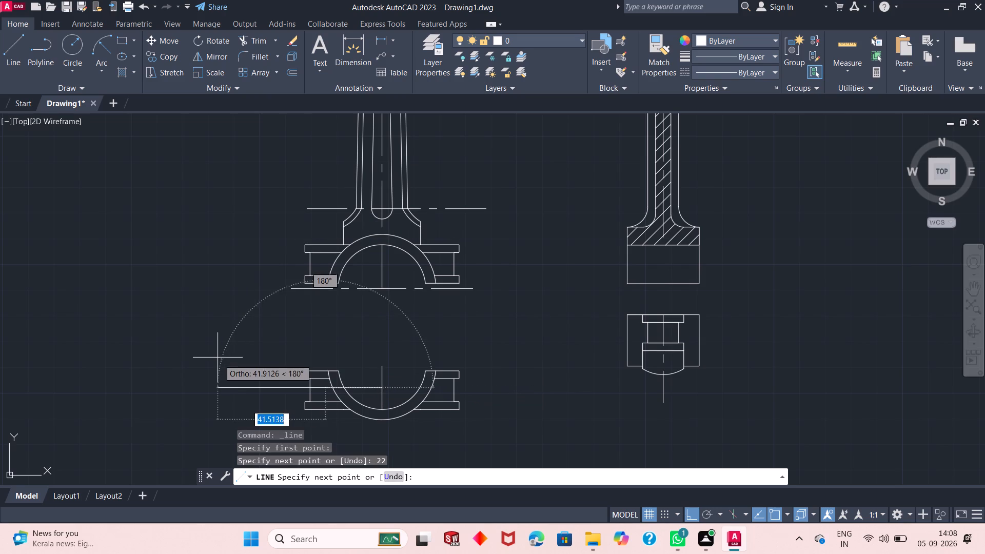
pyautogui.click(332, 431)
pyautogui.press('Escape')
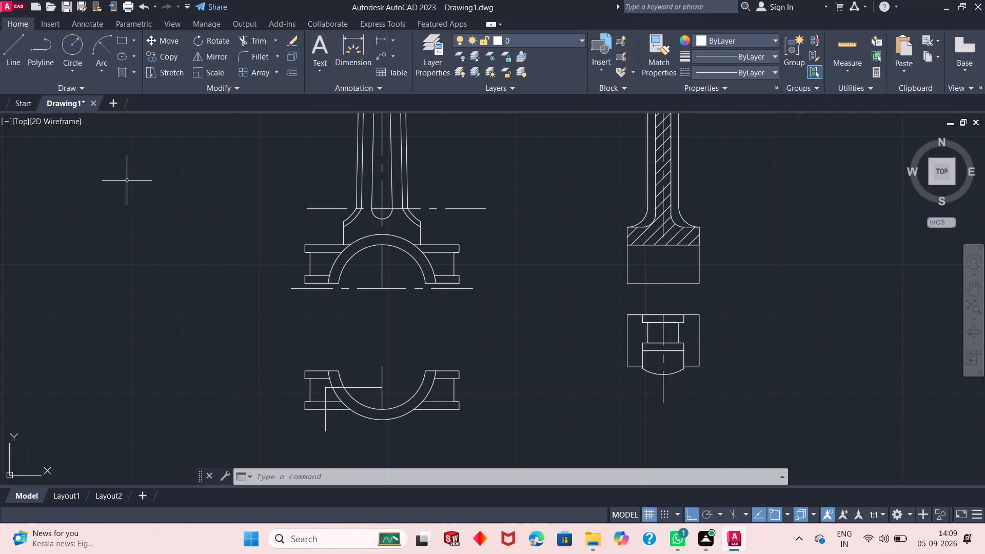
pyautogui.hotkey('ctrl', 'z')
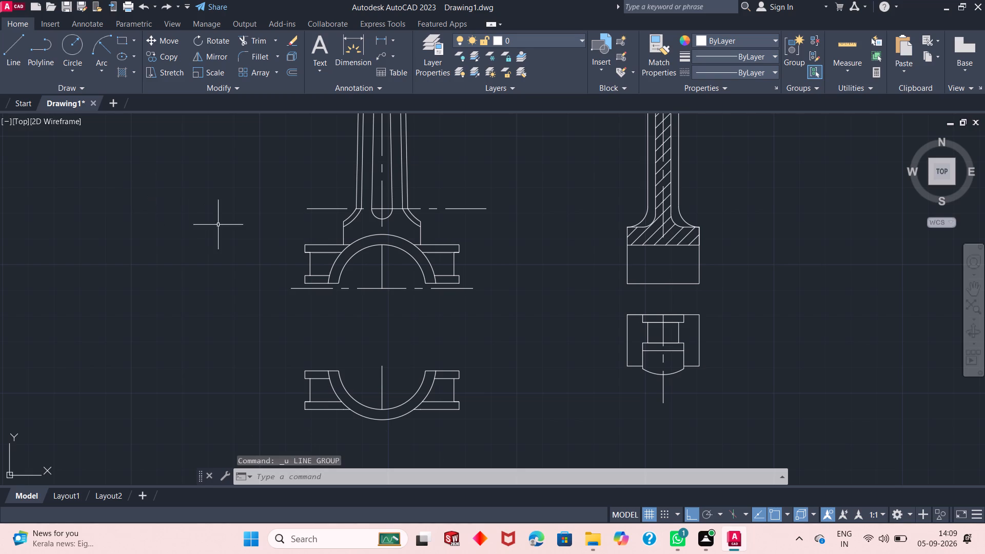
# Draw a line 14 units left from the midpoint of the lower cap's centre line, continuing about 14 units down past the cap's bottom edge.
pyautogui.click(14, 43)
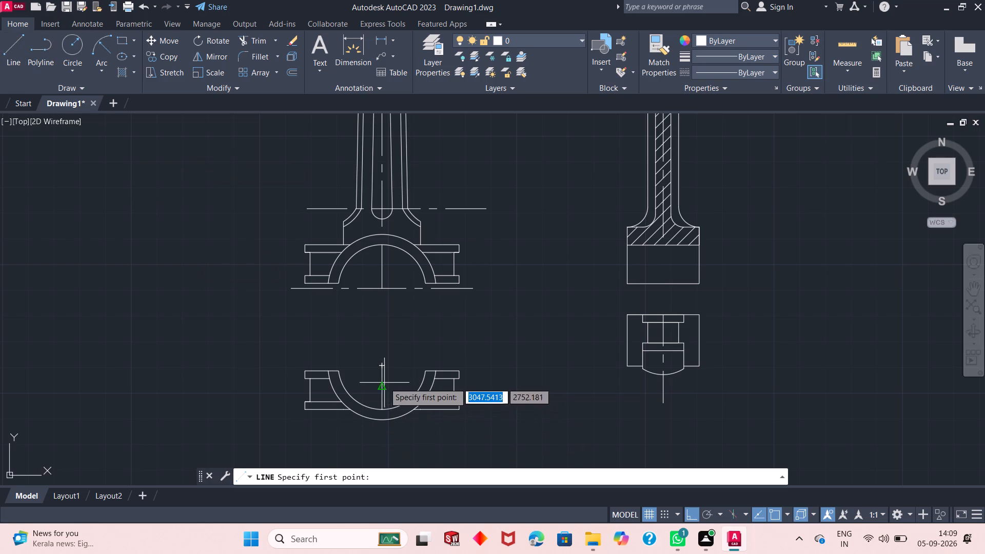
pyautogui.click(380, 390)
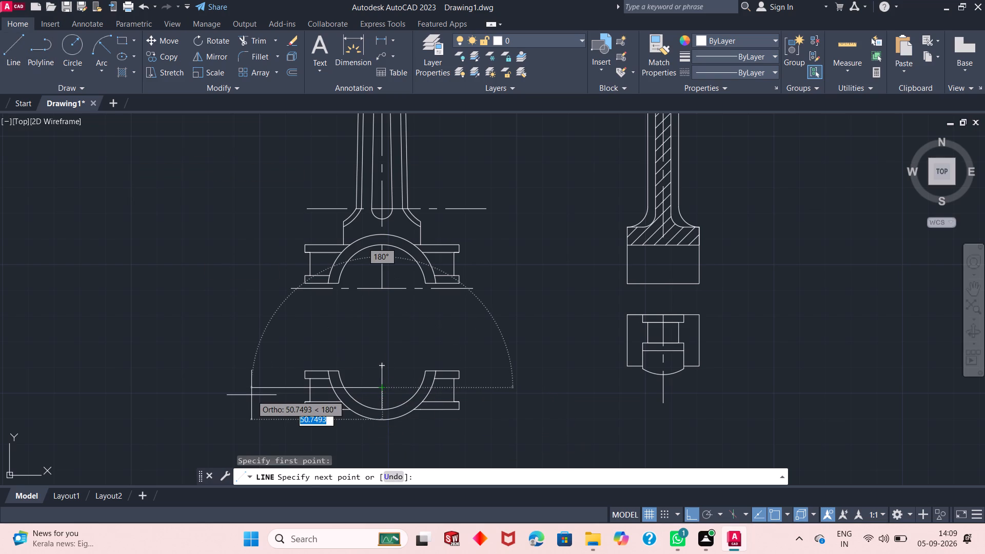
pyautogui.write('14')
pyautogui.press('Return')
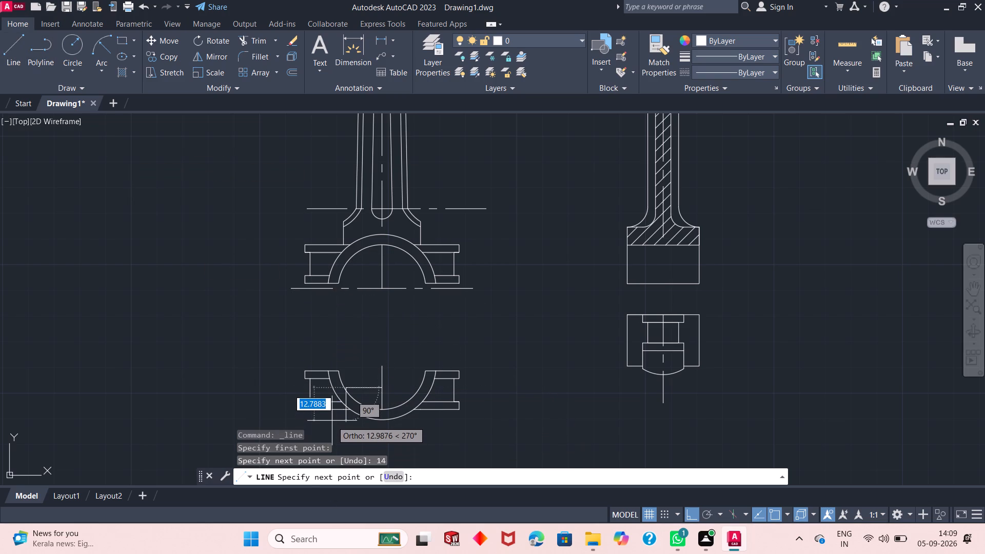
pyautogui.scroll(2, 332, 421)
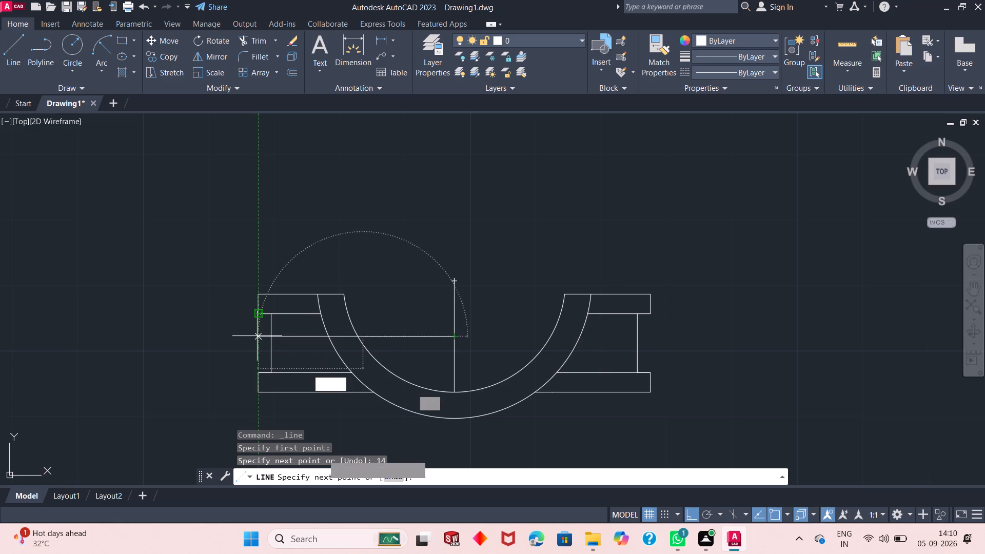
pyautogui.click(336, 425)
pyautogui.press('Escape')
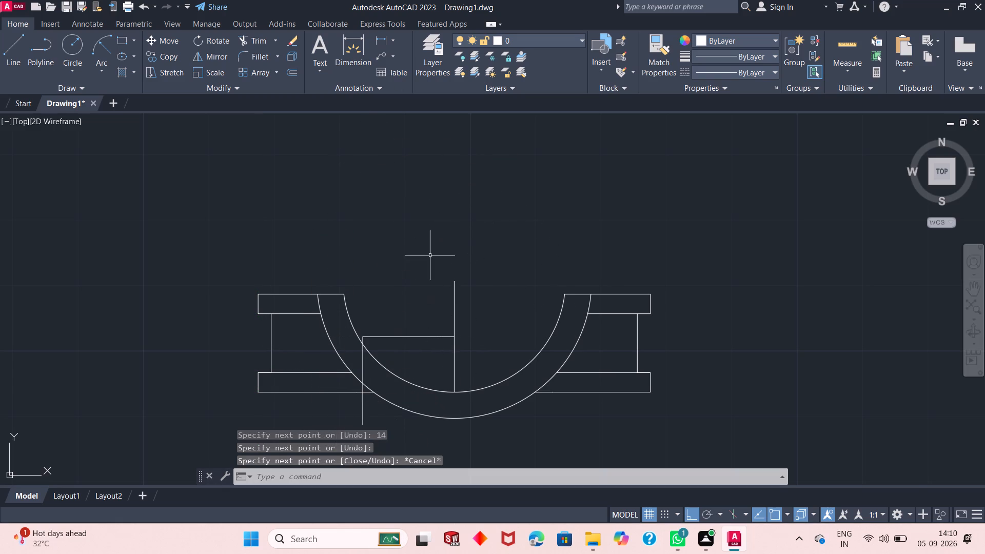
# Draw a line 14 units right from the same centre-line midpoint, continuing about 14 units down past the cap's bottom edge.
pyautogui.press('space')
pyautogui.click(455, 338)
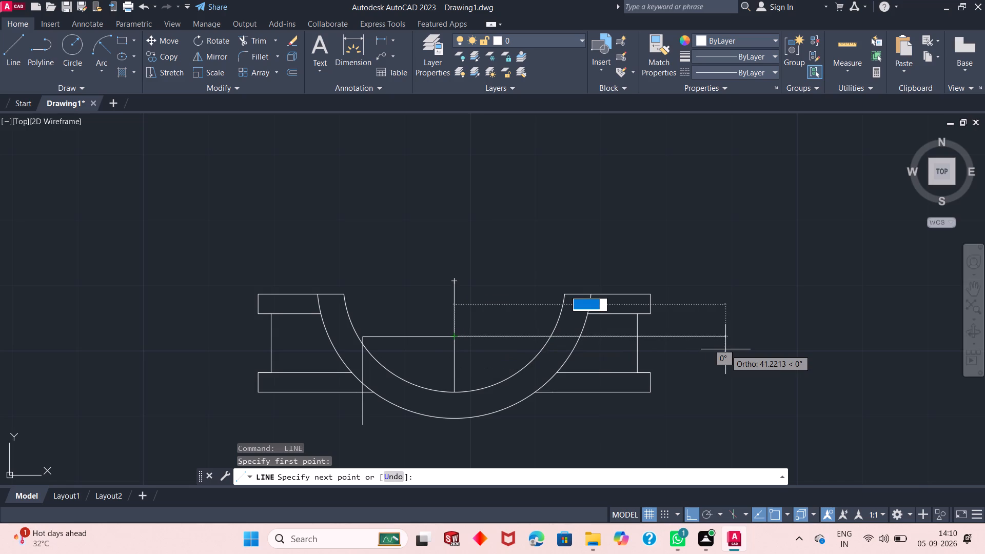
pyautogui.write('14')
pyautogui.press('Return')
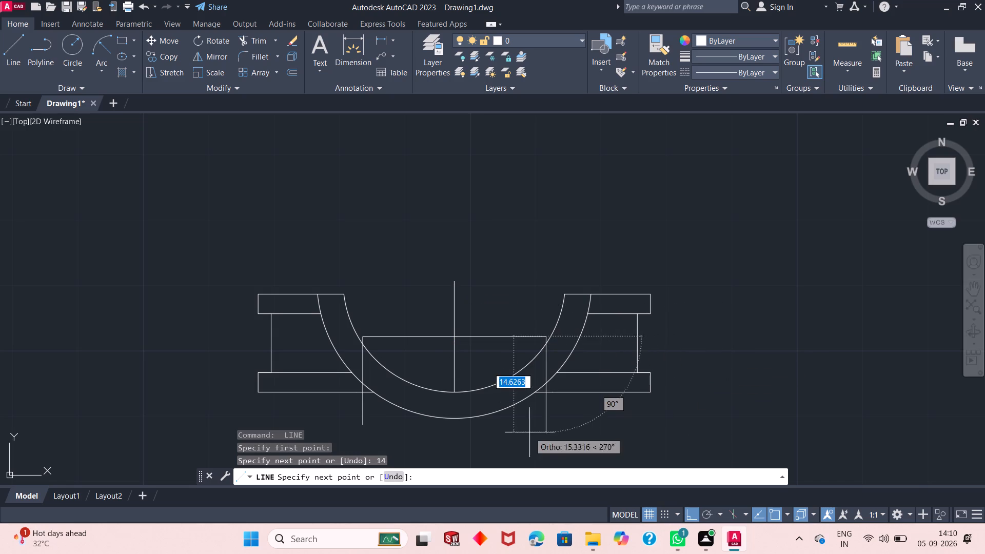
pyautogui.click(527, 430)
pyautogui.press('Escape')
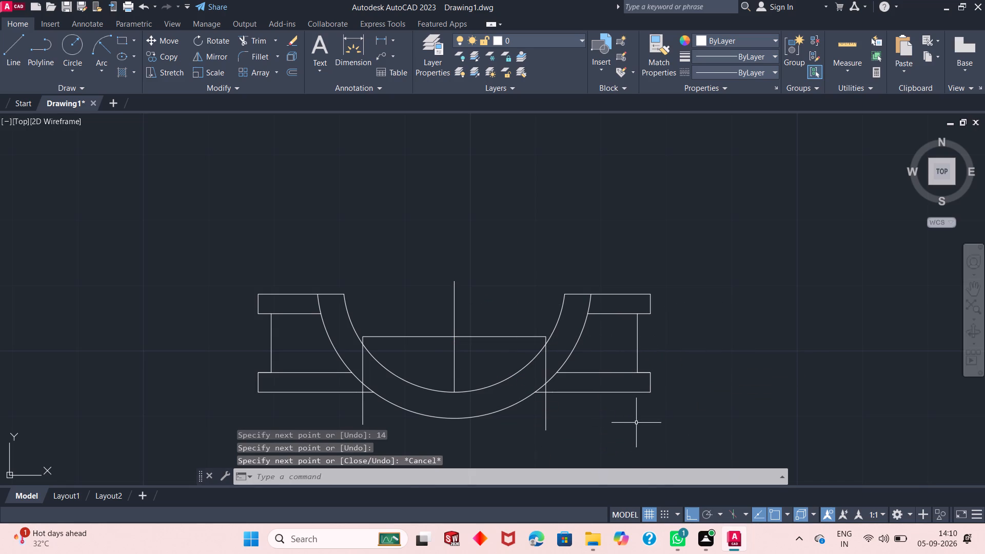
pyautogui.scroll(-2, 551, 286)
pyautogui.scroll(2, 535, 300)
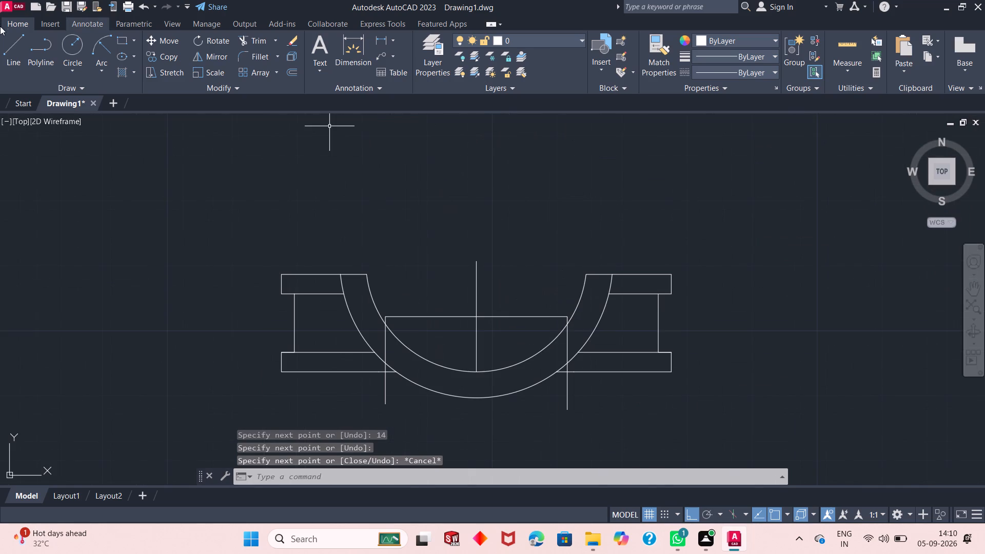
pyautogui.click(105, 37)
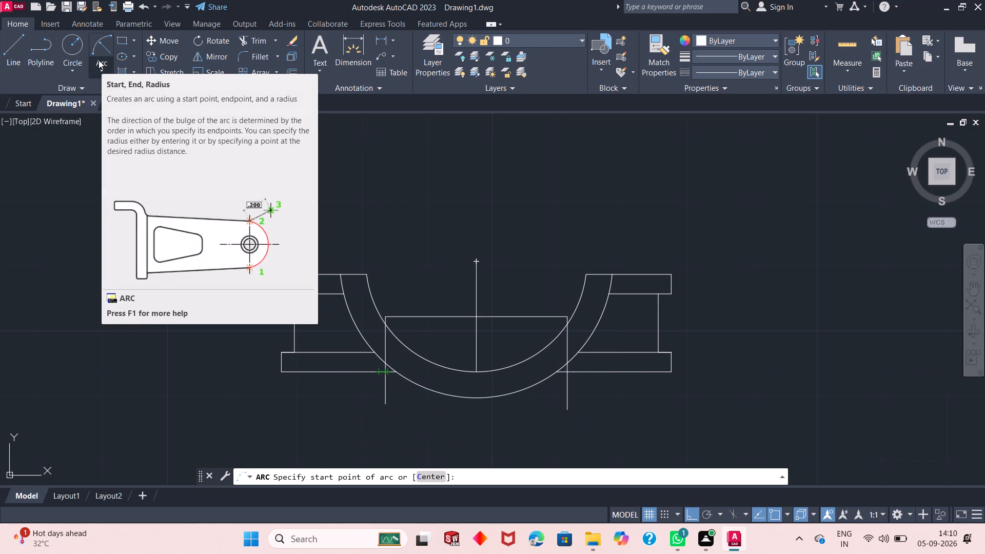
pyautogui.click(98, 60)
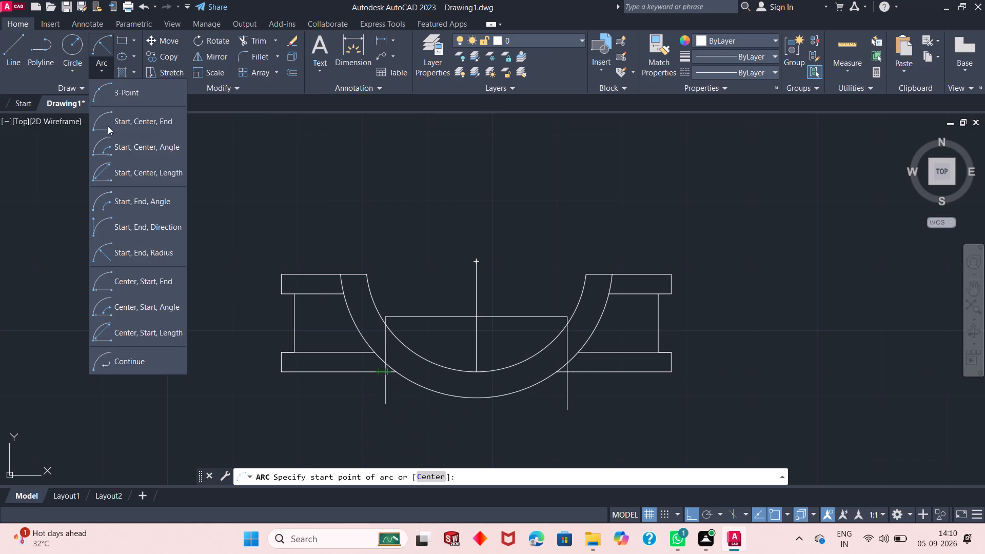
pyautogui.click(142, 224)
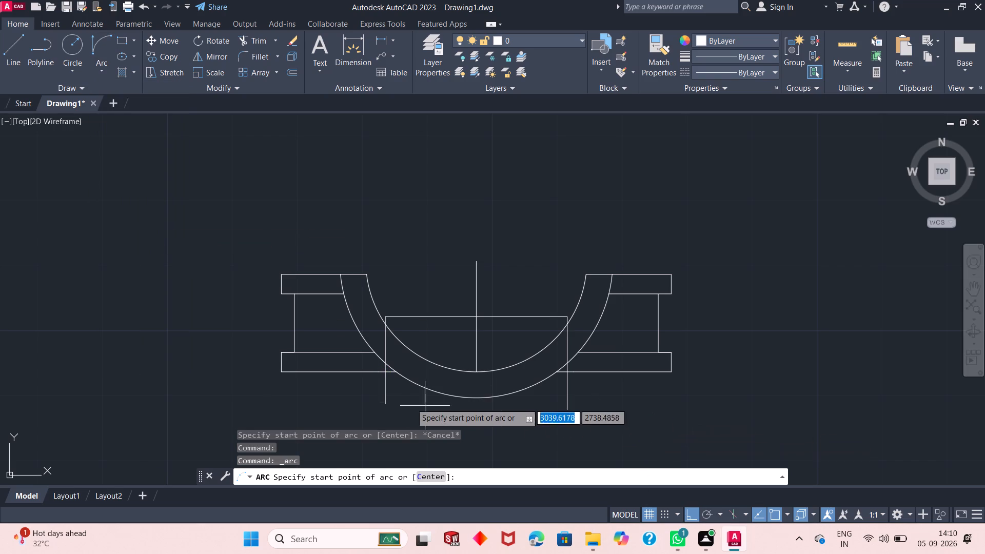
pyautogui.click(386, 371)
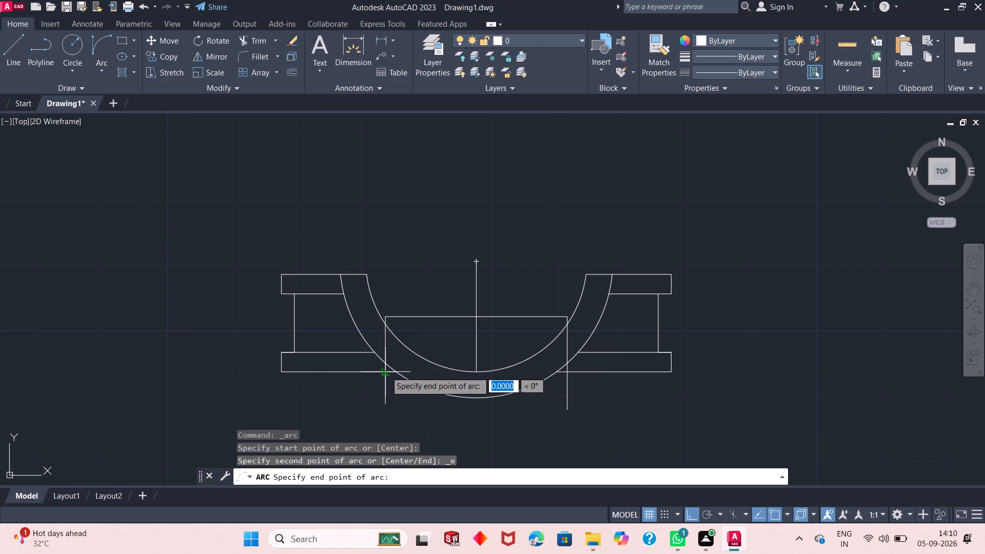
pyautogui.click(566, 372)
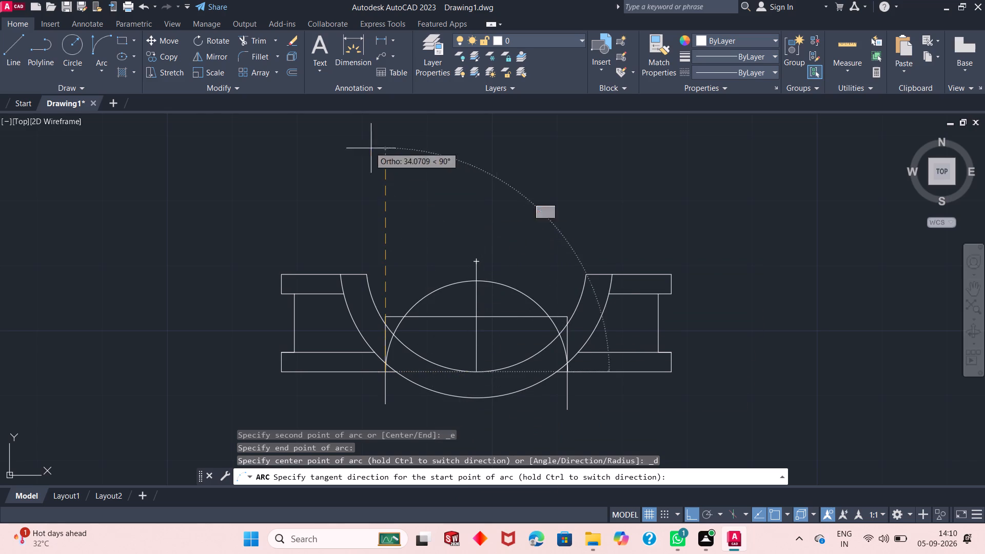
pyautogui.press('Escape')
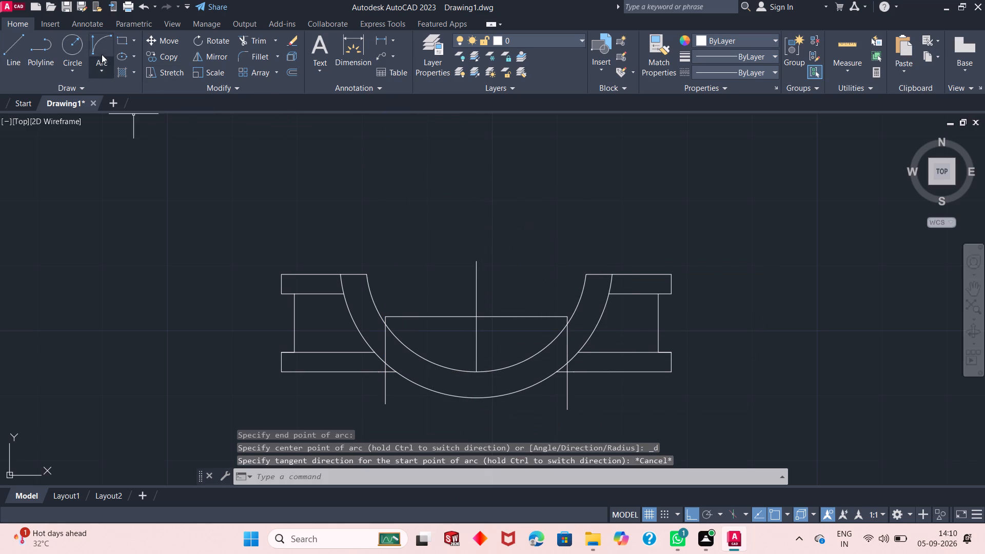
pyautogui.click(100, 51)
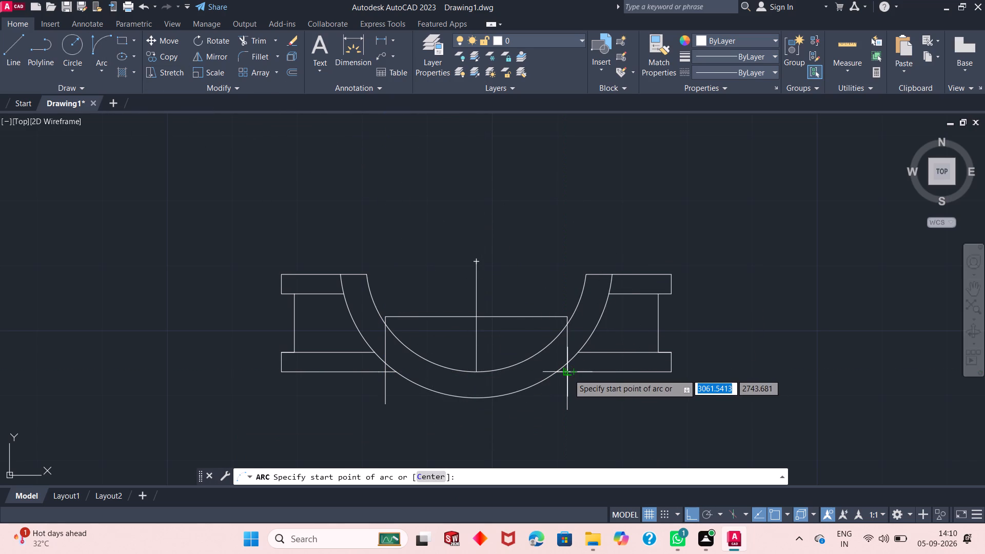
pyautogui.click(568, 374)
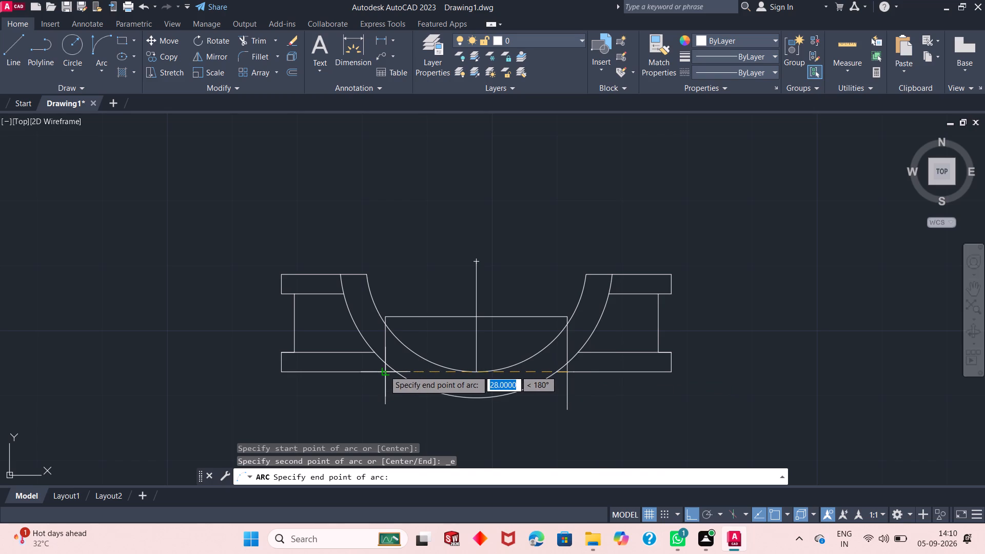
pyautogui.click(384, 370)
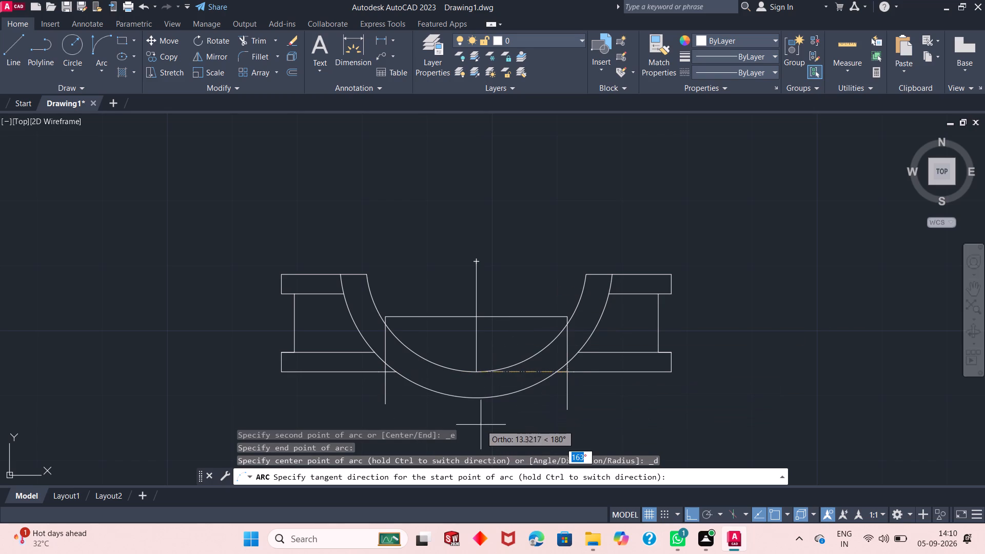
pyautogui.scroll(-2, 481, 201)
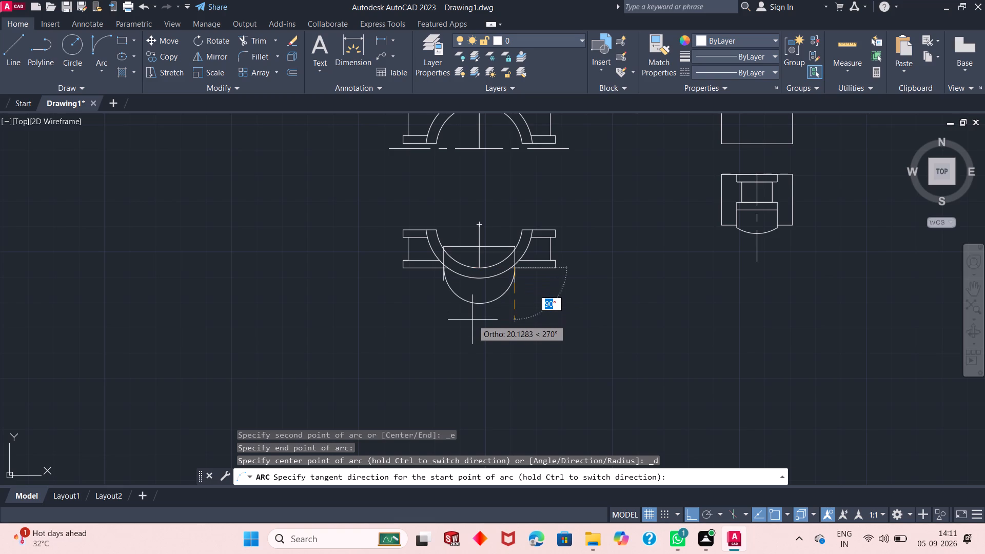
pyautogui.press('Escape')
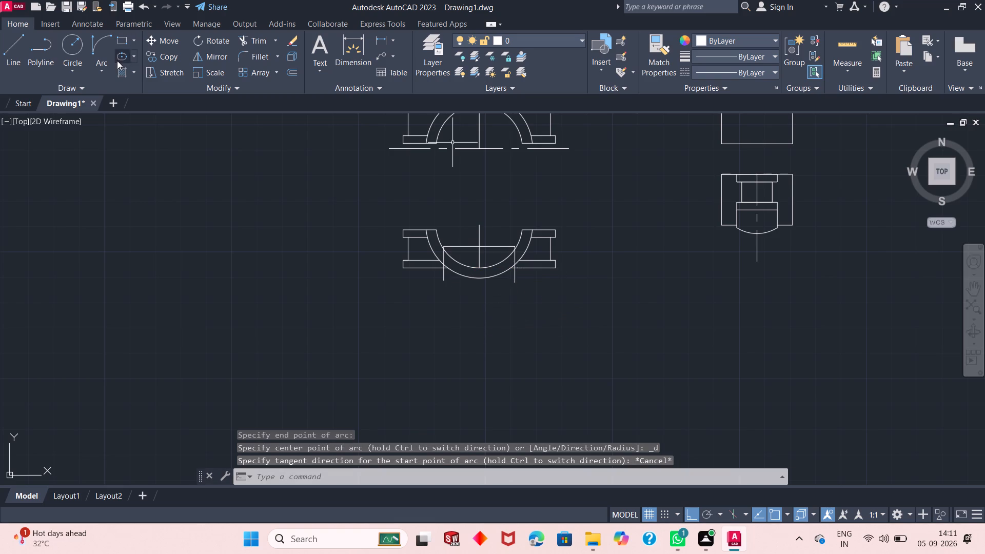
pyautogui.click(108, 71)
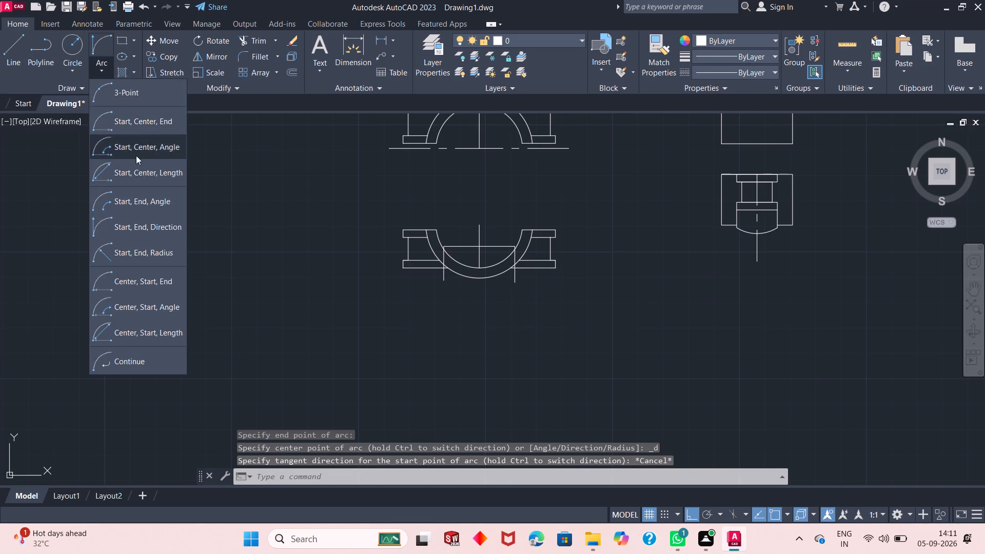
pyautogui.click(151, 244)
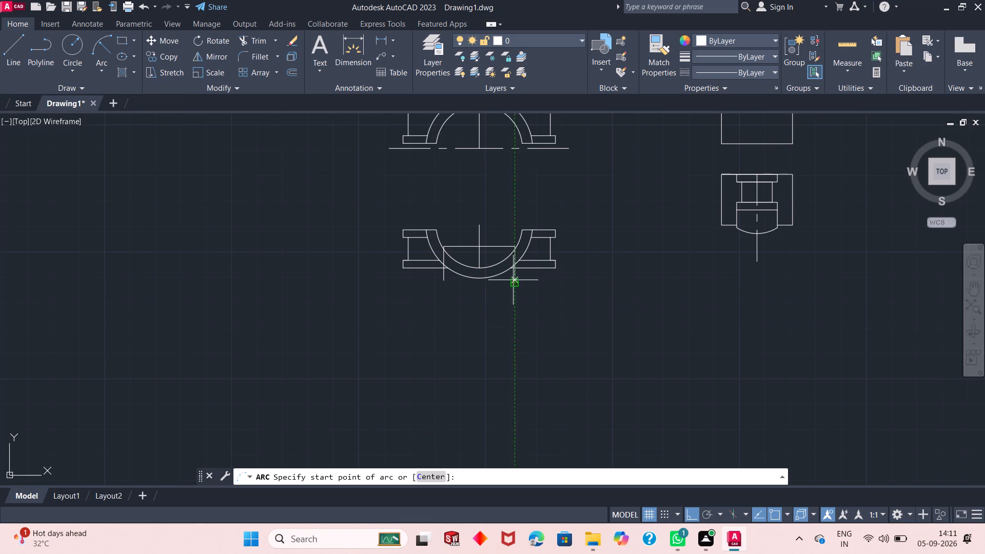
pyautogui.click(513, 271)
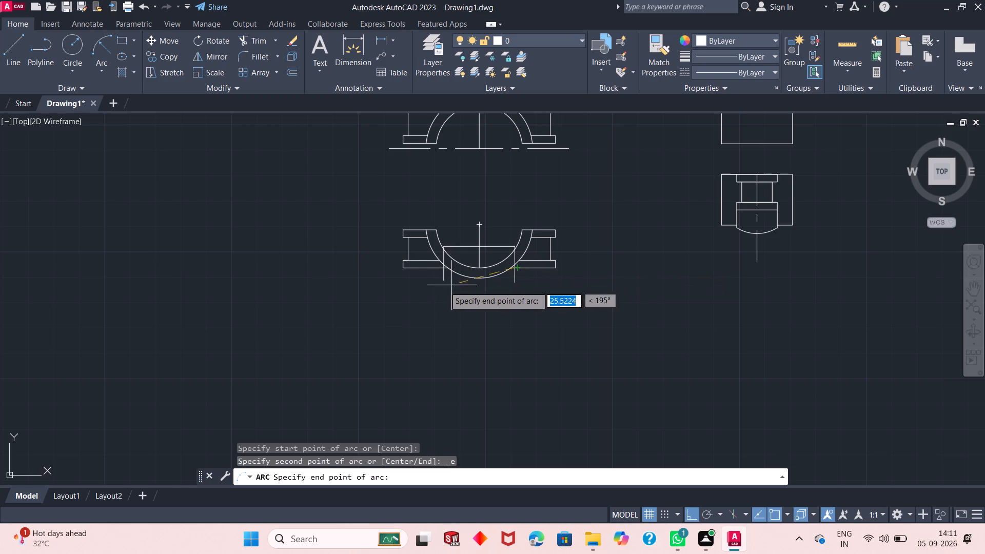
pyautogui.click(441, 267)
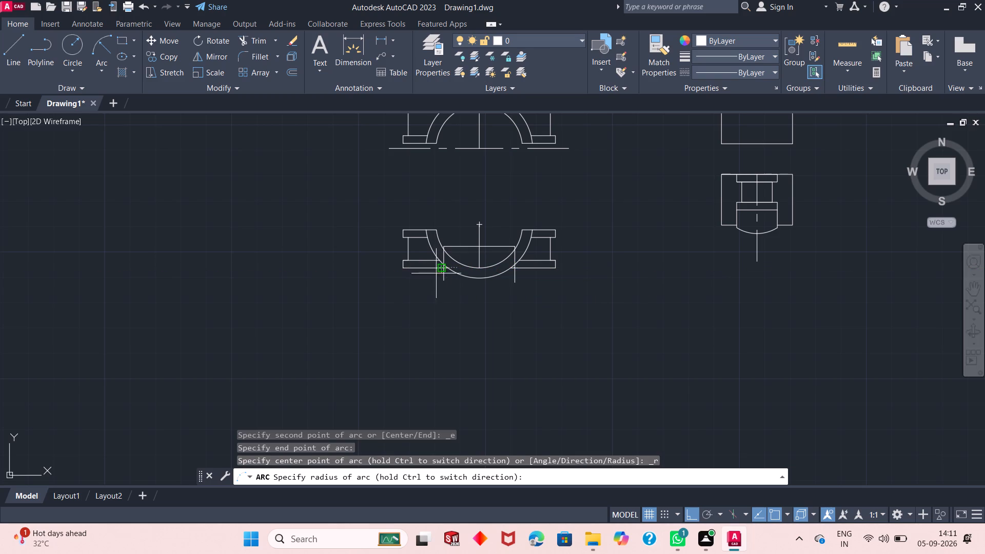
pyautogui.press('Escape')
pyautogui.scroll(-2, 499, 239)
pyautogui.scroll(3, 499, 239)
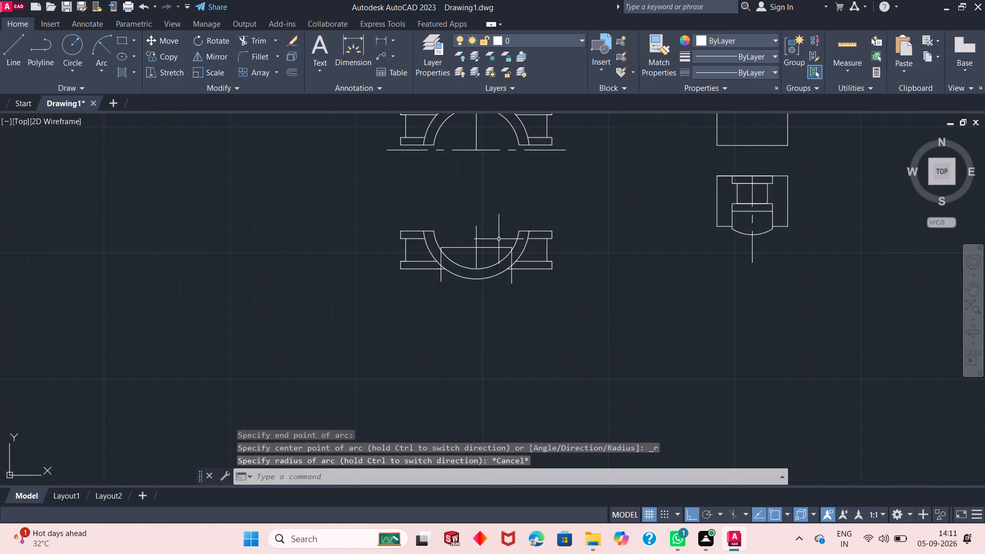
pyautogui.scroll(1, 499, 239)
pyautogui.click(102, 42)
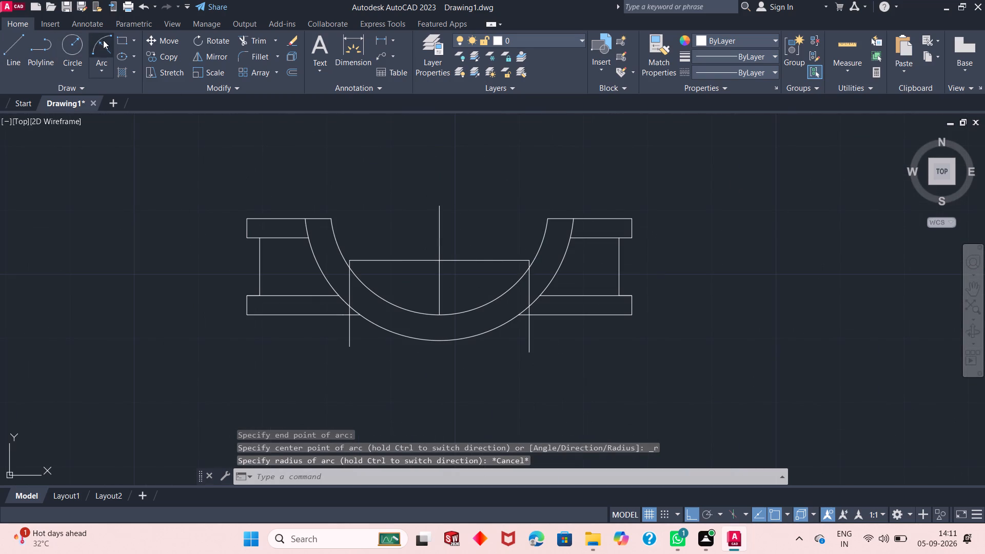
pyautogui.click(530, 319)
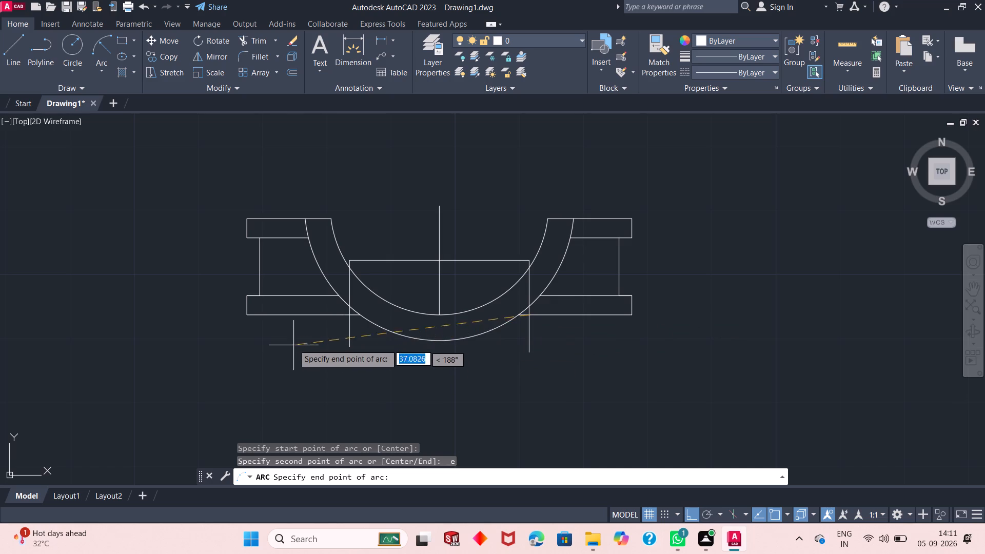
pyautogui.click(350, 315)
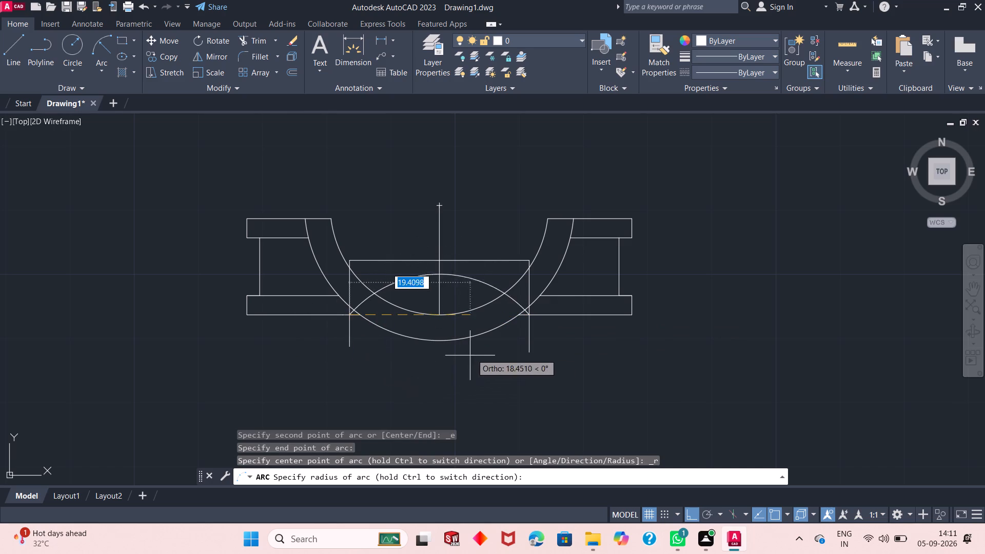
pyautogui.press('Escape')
# Draw a Start, End, Radius arc from the left to the right vertical line, at the level of the lower cap's bottom edge.
pyautogui.click(110, 39)
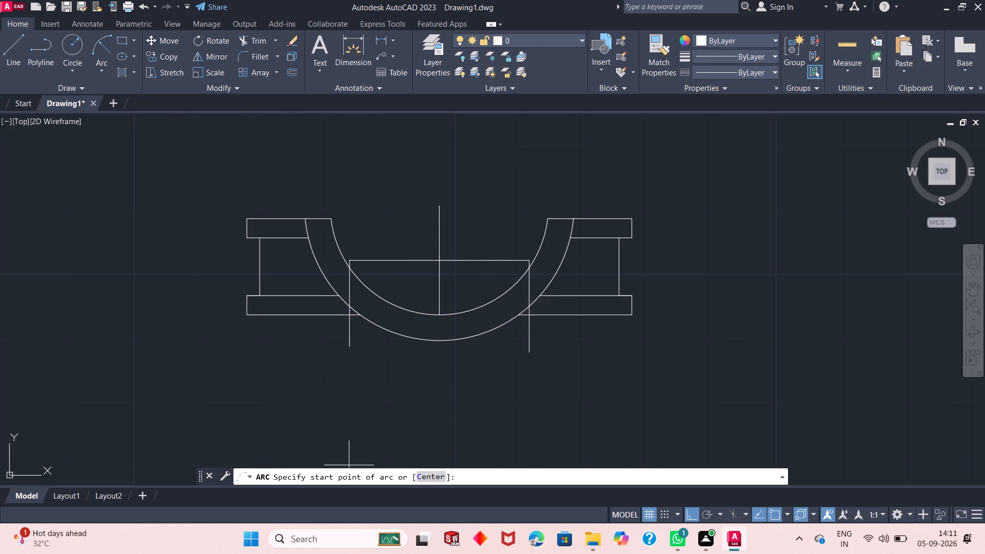
pyautogui.click(347, 315)
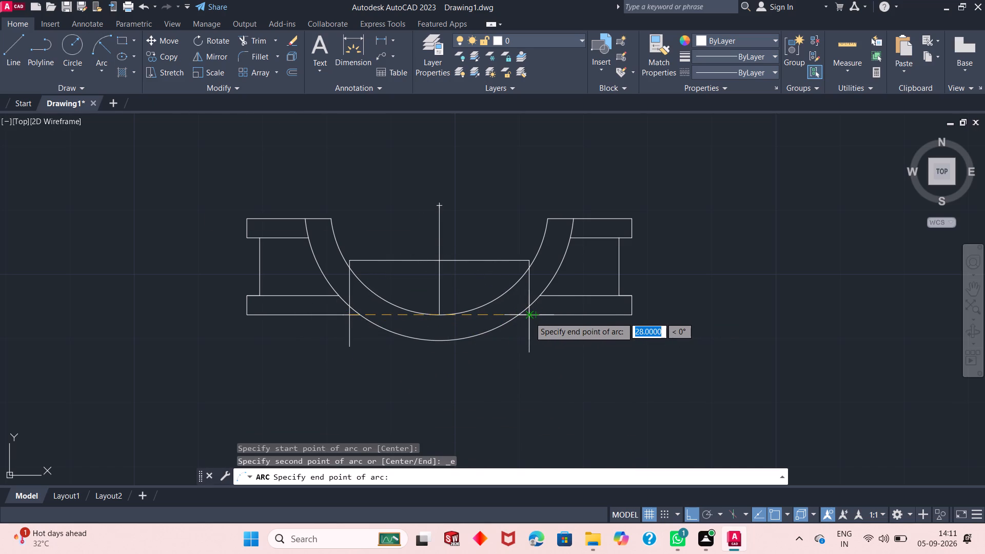
pyautogui.click(529, 317)
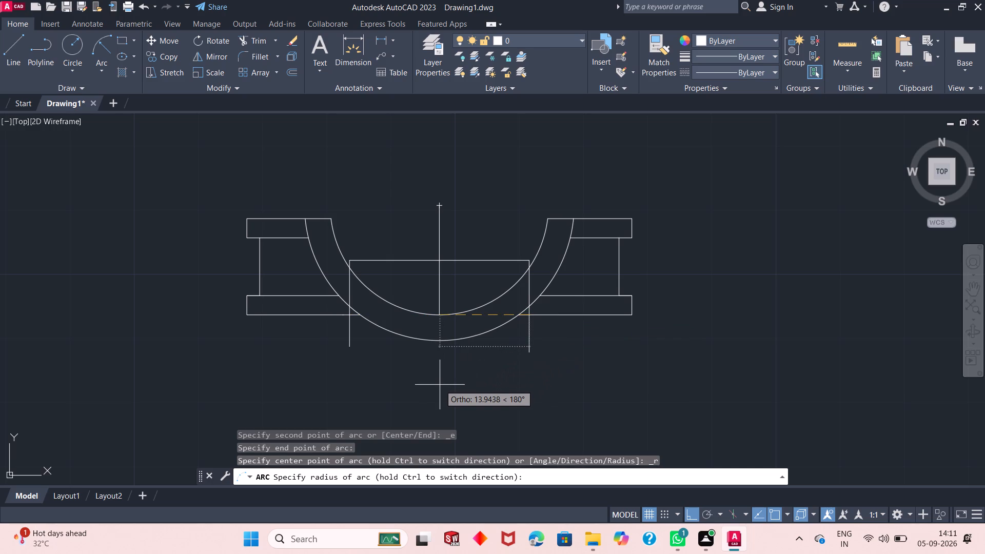
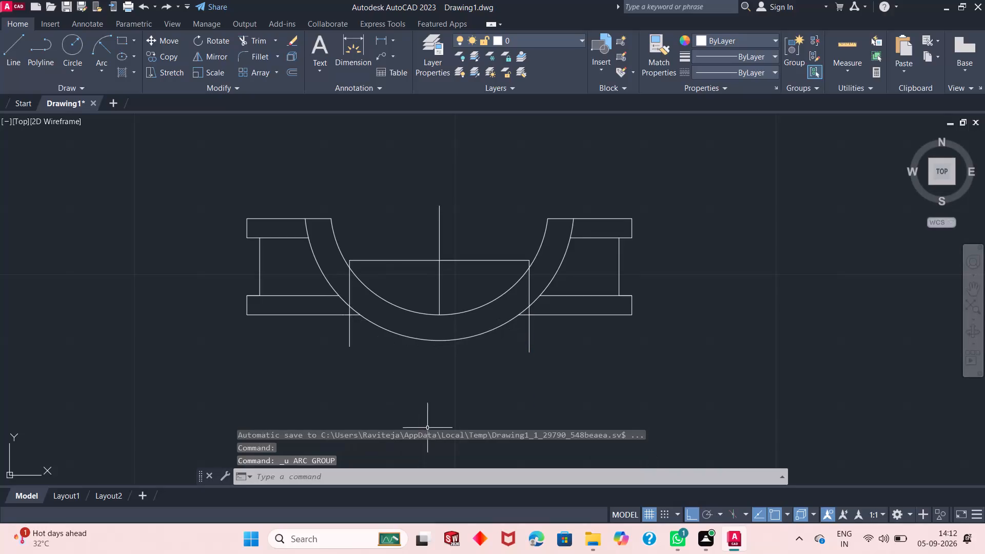
# Undo the boss outline's horizontal lines and vertical legs drawn on the lower bearing cap's front view.
pyautogui.hotkey('ctrl', 'z')
pyautogui.hotkey('ctrl', 'z')
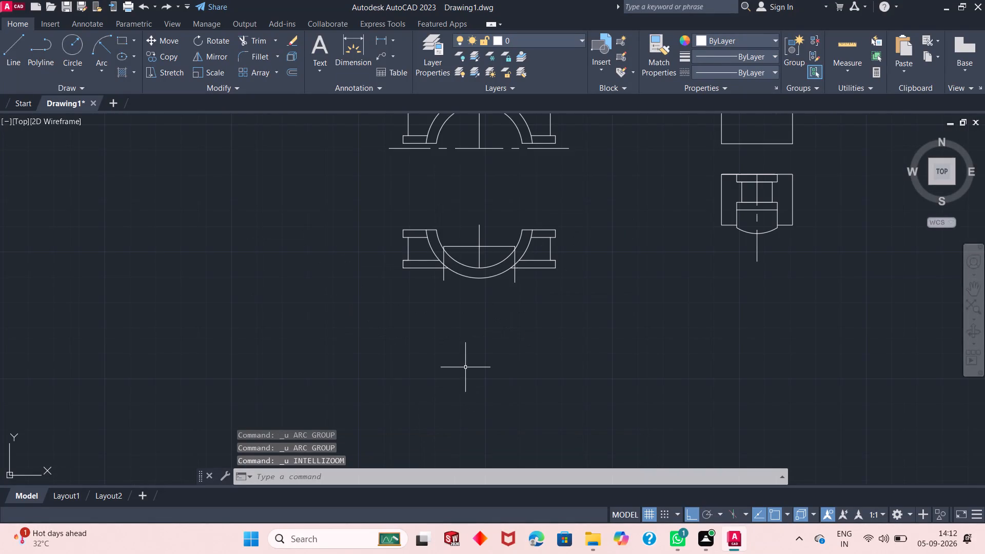
pyautogui.hotkey('ctrl', 'z')
pyautogui.hotkey('ctrl', 'z')
pyautogui.hotkey('ctrl', 'z')
pyautogui.hotkey('ctrl', 'z')
pyautogui.hotkey('ctrl', 'z')
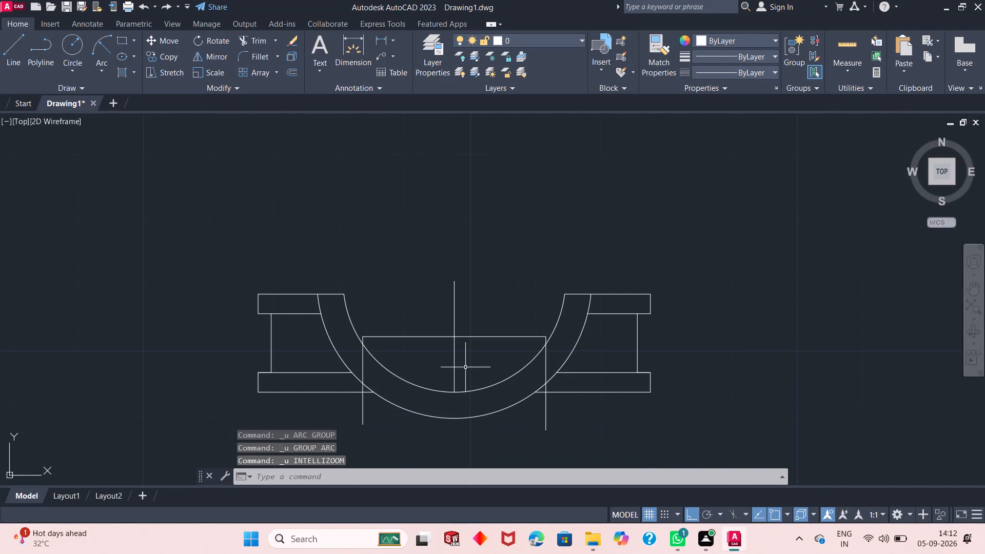
pyautogui.hotkey('ctrl', 'z')
pyautogui.hotkey('ctrl', 'z')
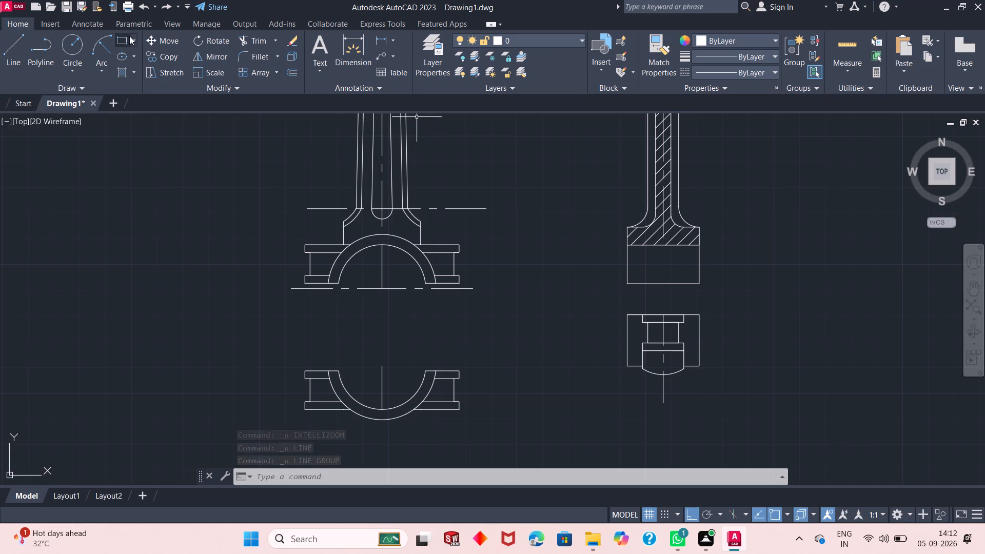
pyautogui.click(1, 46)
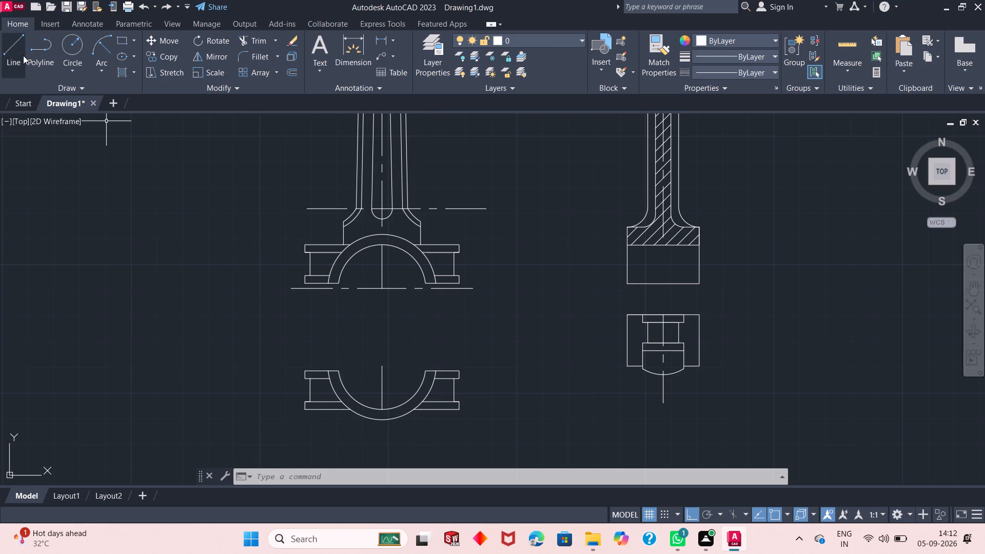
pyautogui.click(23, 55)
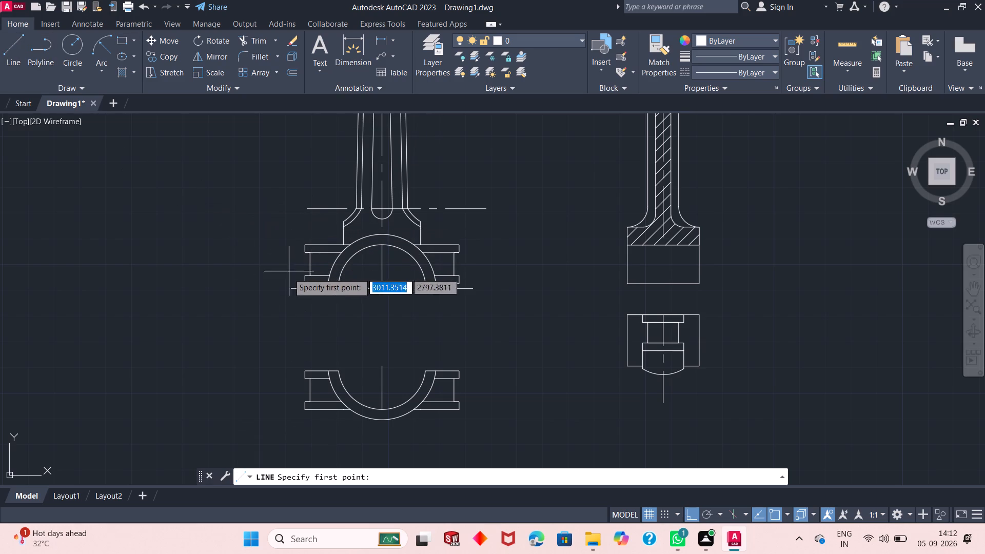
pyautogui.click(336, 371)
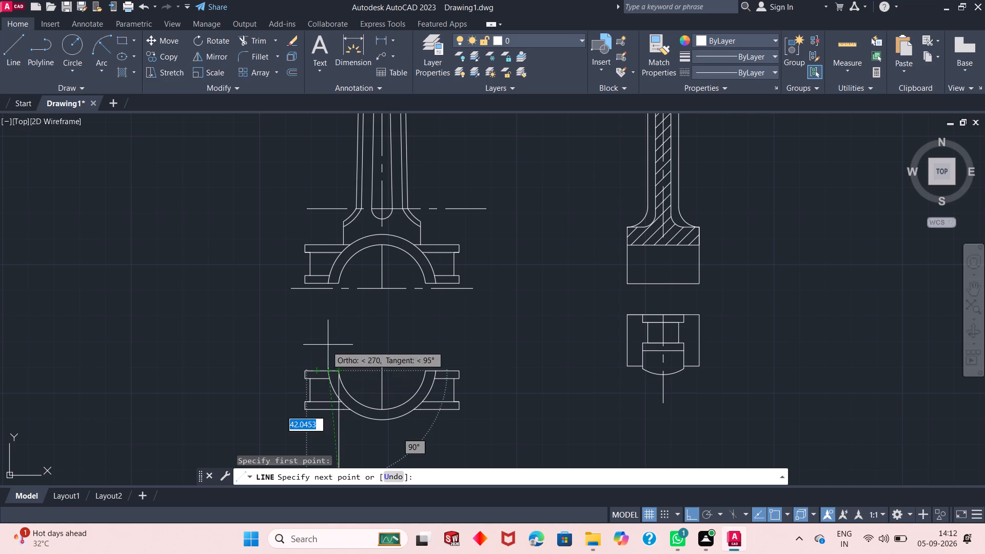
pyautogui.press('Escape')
# Draw a line 4 units left from where the lower cap's outer arc meets the left bottom edge, continuing about 8 units down.
pyautogui.scroll(-1, 352, 353)
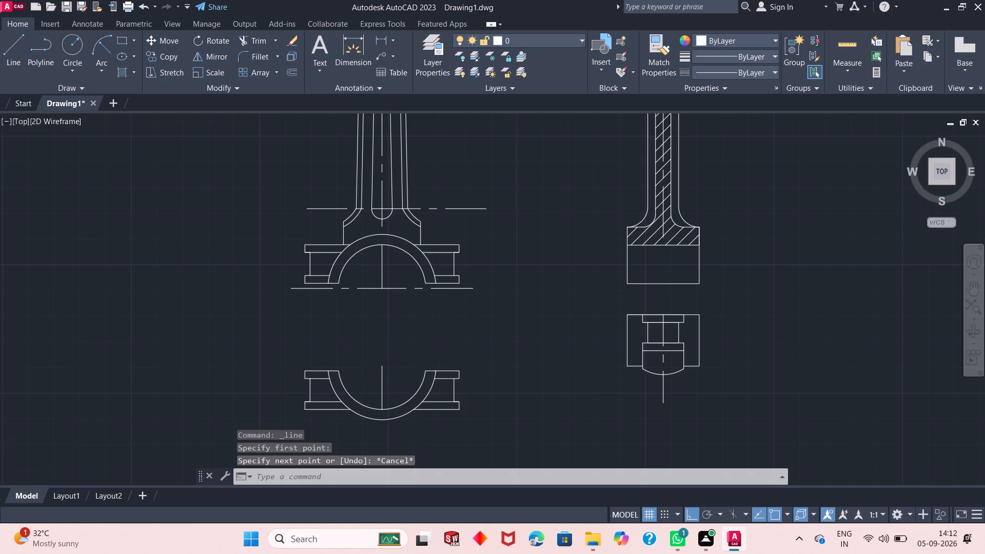
pyautogui.scroll(2, 357, 418)
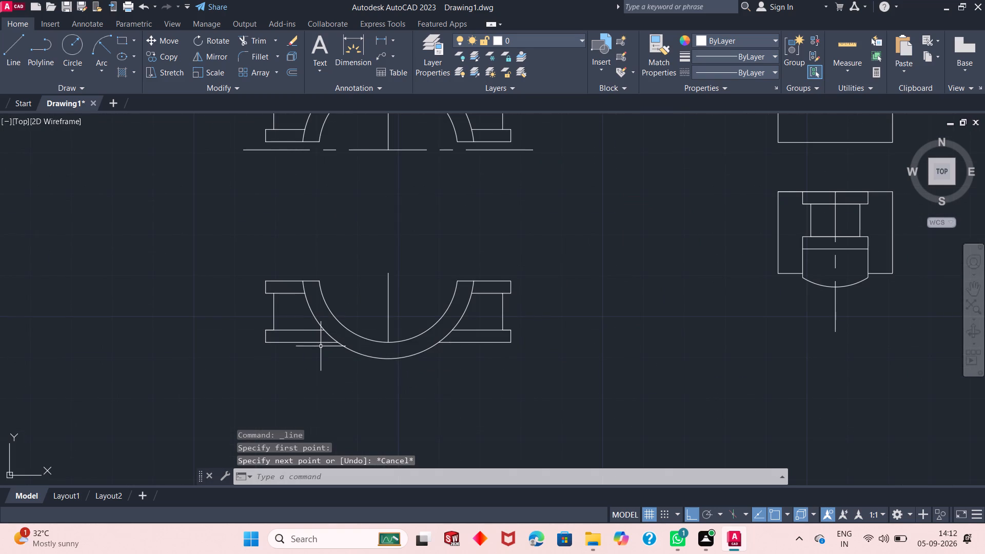
pyautogui.click(16, 49)
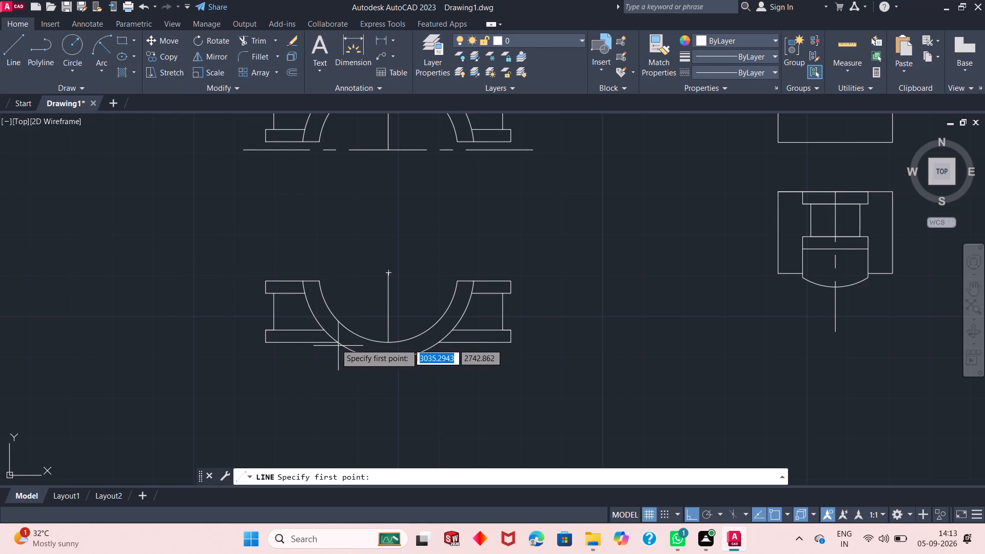
pyautogui.click(338, 342)
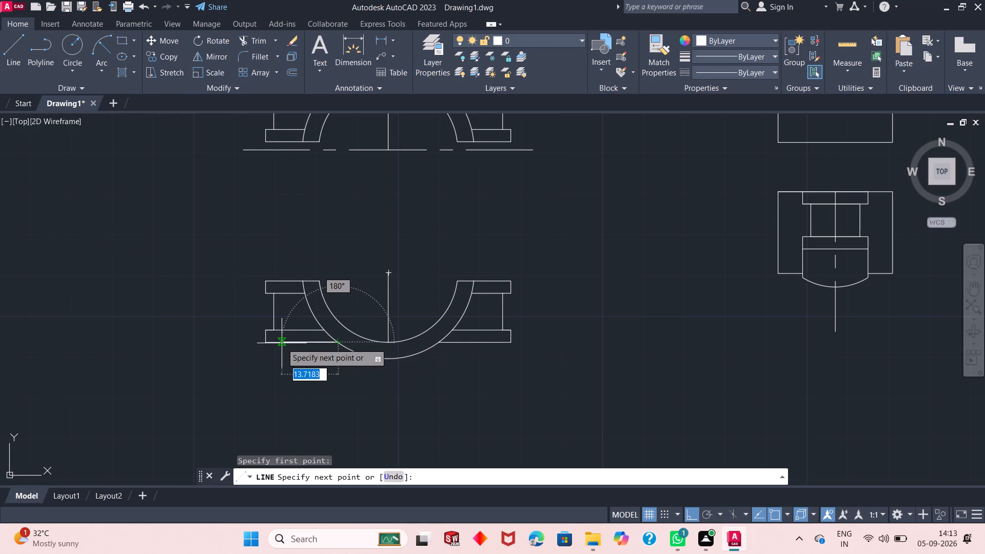
pyautogui.press('4')
pyautogui.press('Return')
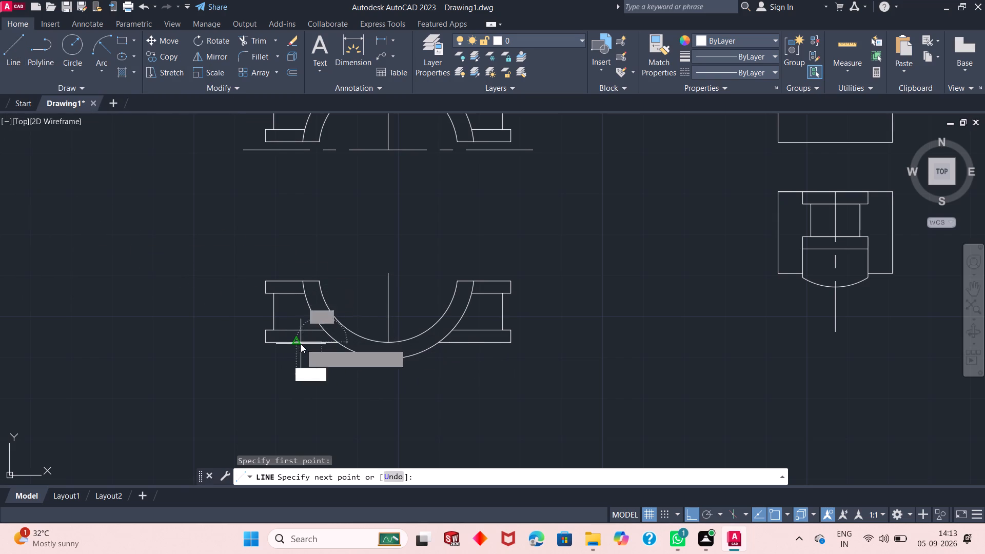
pyautogui.click(306, 375)
pyautogui.press('Escape')
# Draw a line 4 units right from where the lower cap's outer arc meets the right bottom edge, continuing about 12 units down.
pyautogui.press('space')
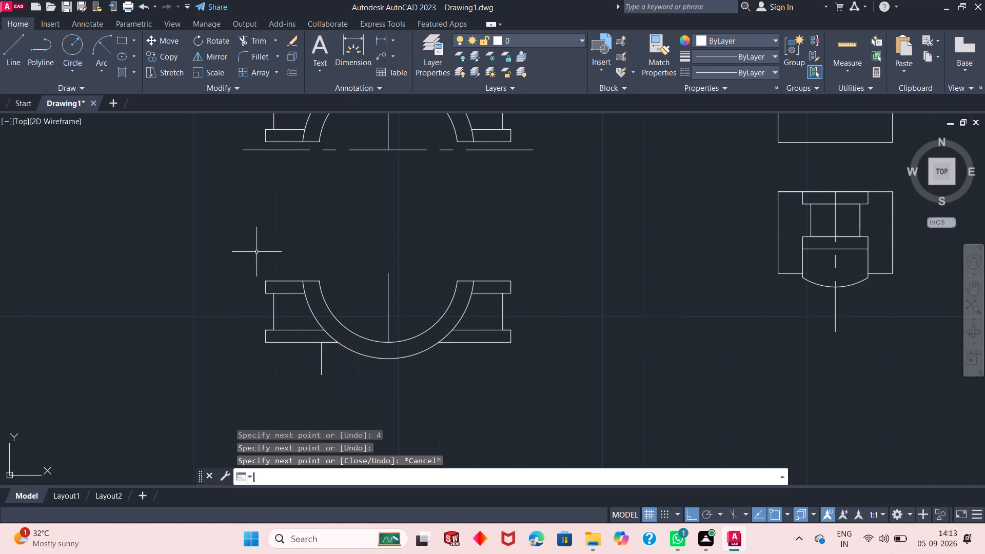
pyautogui.click(439, 346)
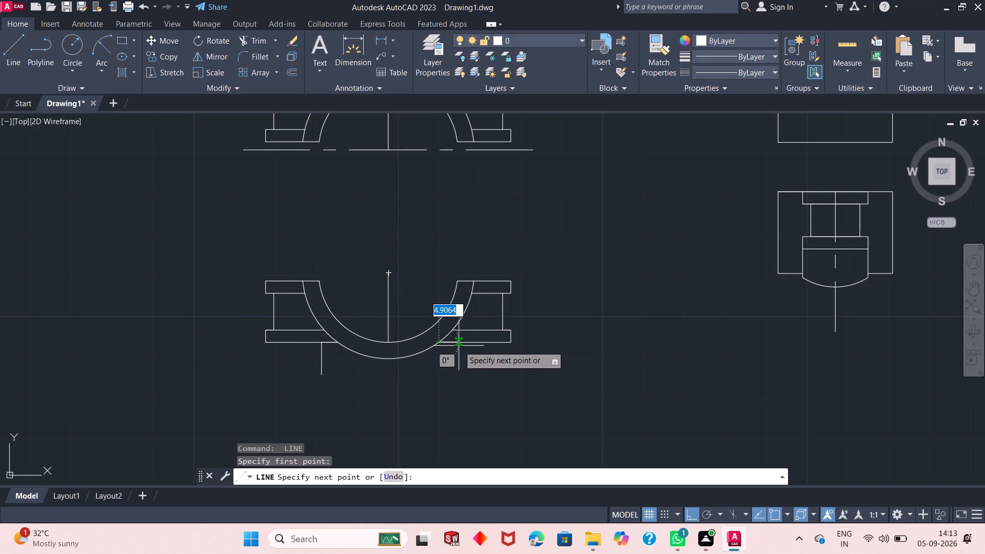
pyautogui.press('4')
pyautogui.press('Return')
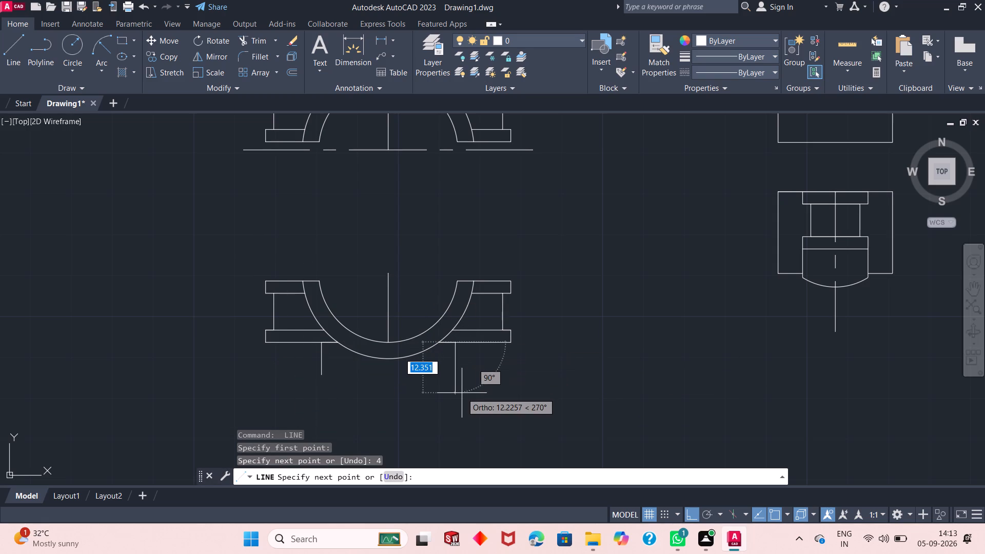
pyautogui.click(462, 393)
pyautogui.press('Escape')
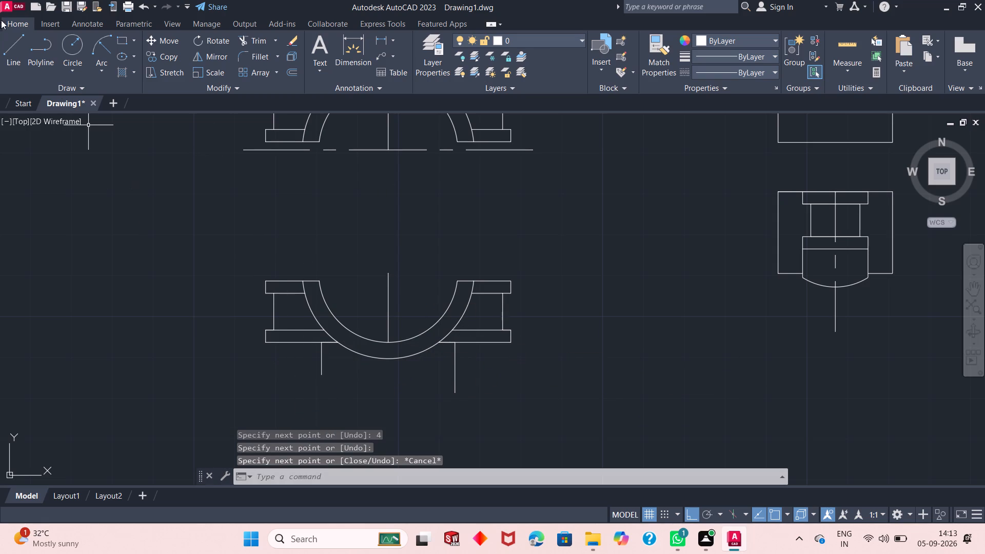
# Draw a Start, End, Radius arc of radius 21 below the lower cap, between the tops of the left and right vertical lines.
pyautogui.click(96, 45)
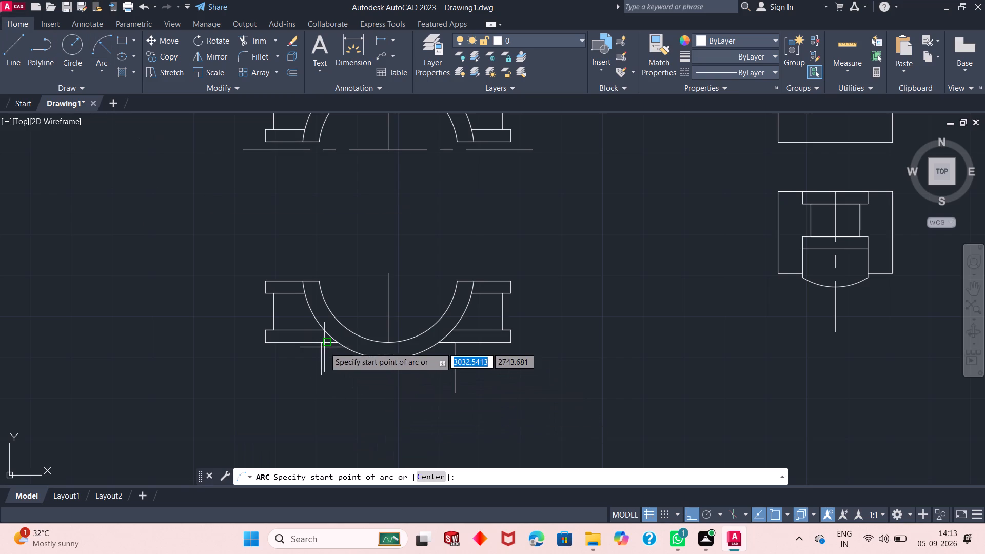
pyautogui.click(321, 343)
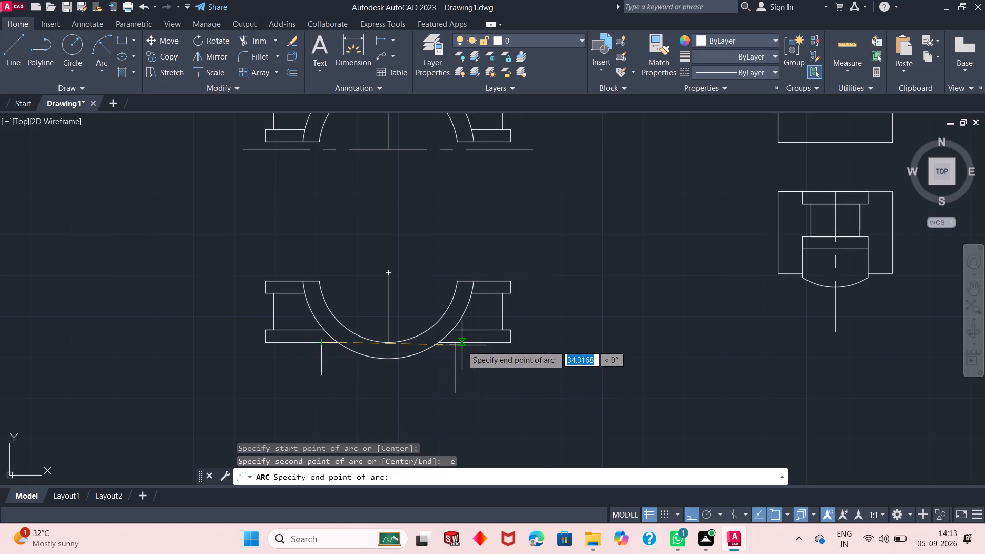
pyautogui.click(458, 344)
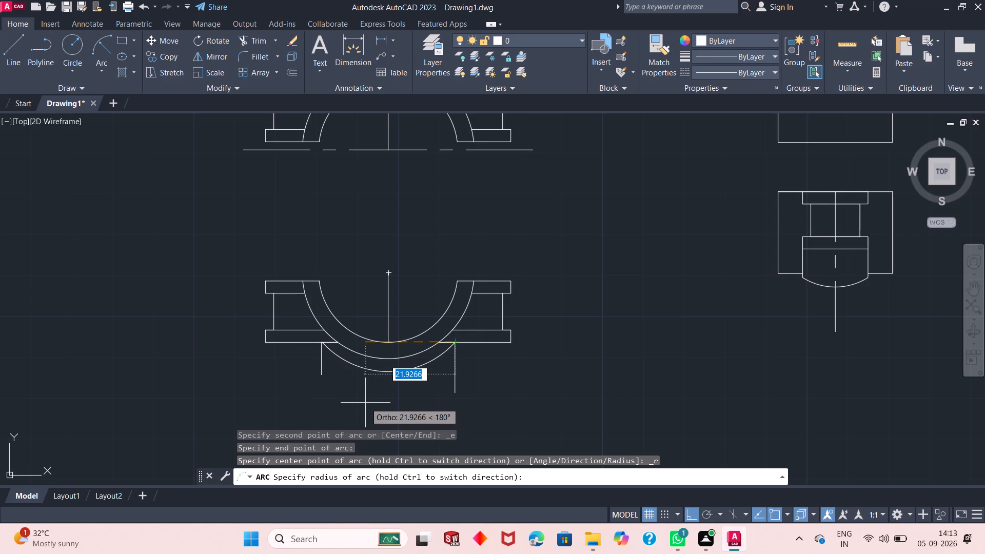
pyautogui.write('20')
pyautogui.press('BackSpace')
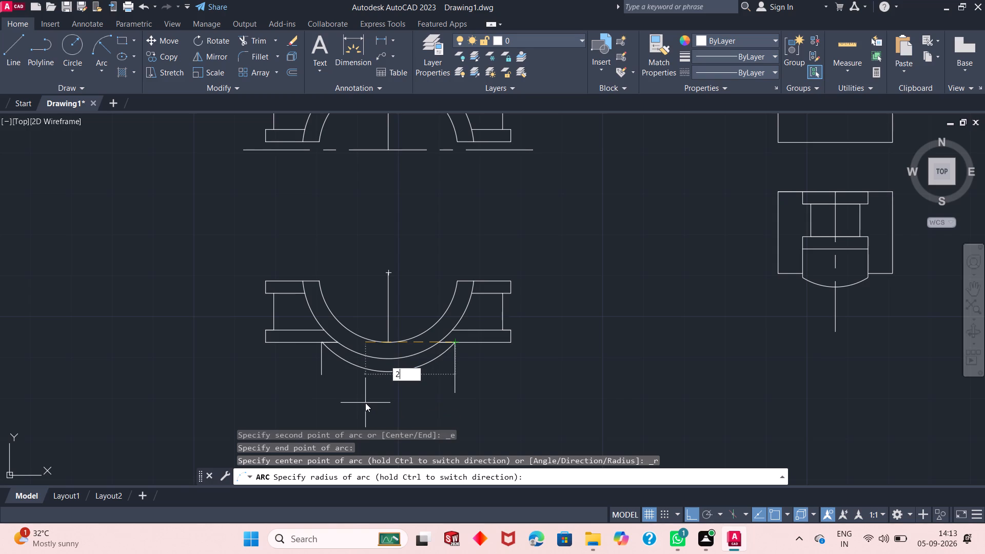
pyautogui.press('1')
pyautogui.press('Return')
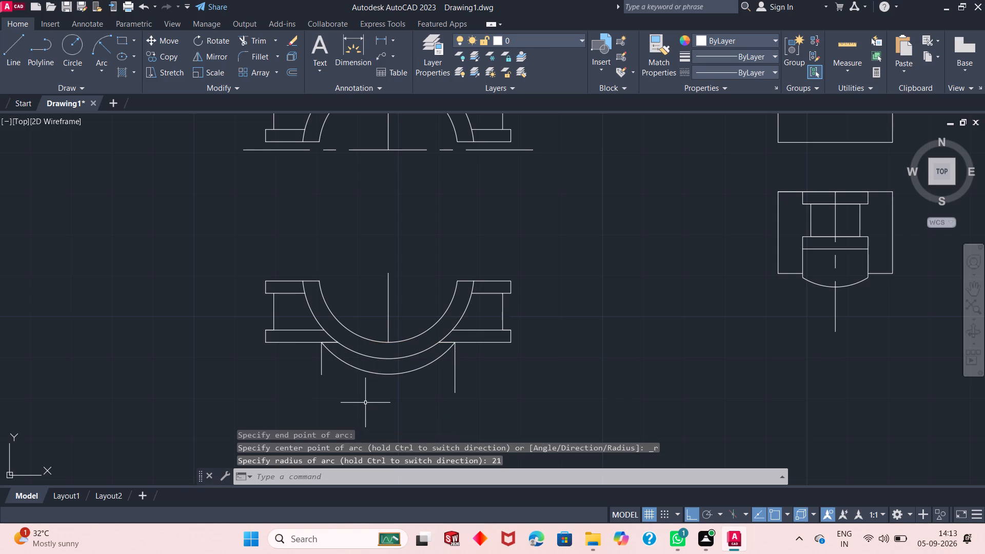
pyautogui.press('Escape')
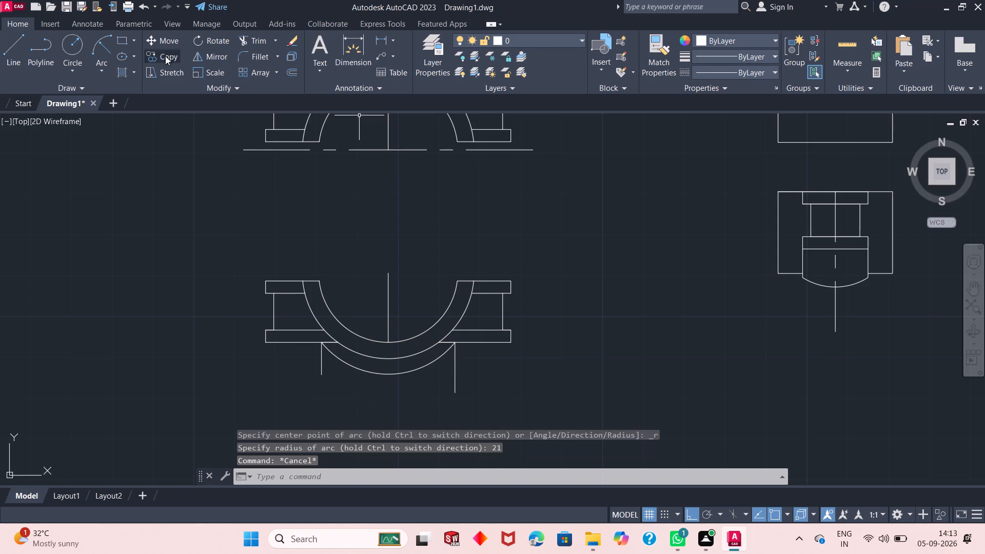
# Trim away the two vertical construction lines below the lower cap's bottom edge.
pyautogui.click(254, 44)
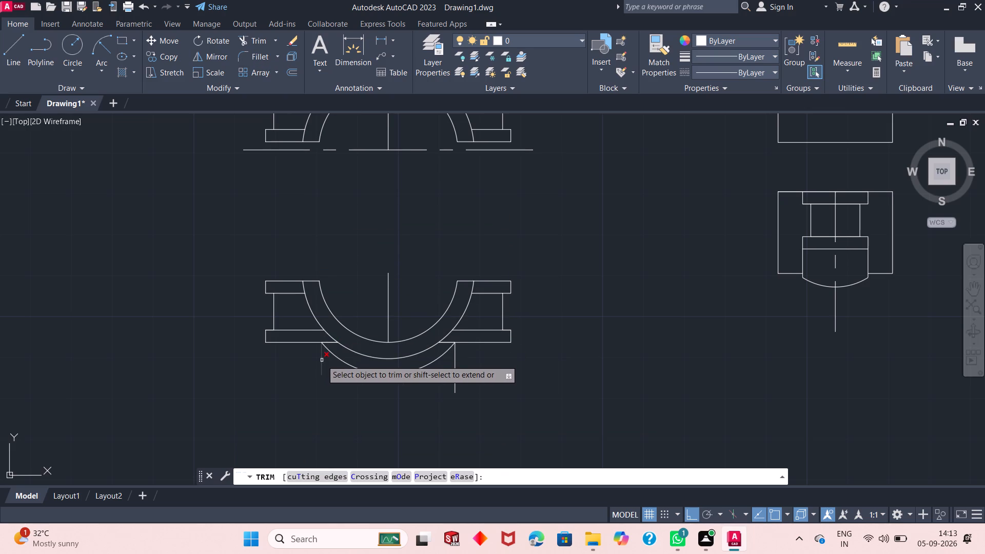
pyautogui.click(322, 360)
pyautogui.click(454, 364)
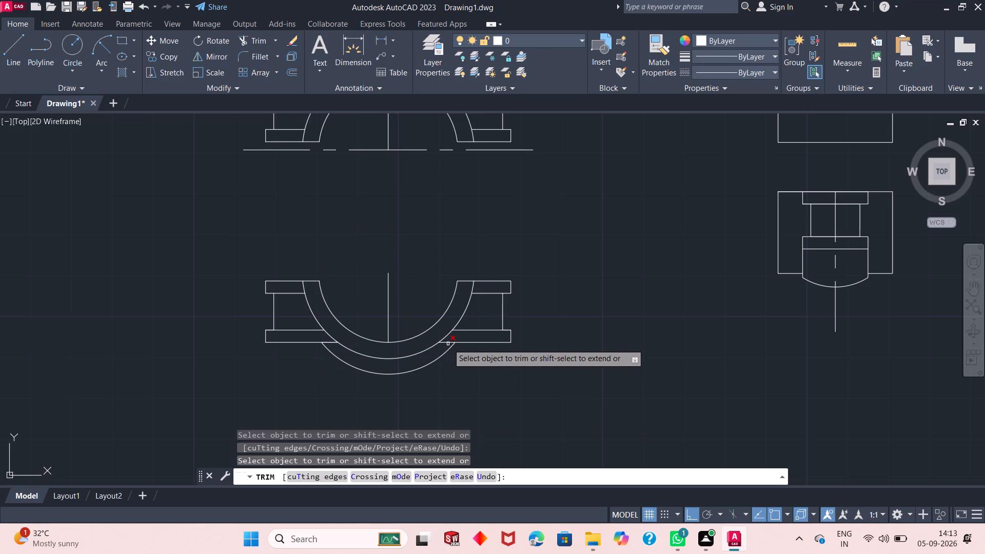
# Trim the lower cap's right bottom edge between the outer arc and the new radius 21 arc.
pyautogui.click(448, 344)
pyautogui.click(448, 344)
pyautogui.scroll(-2, 444, 341)
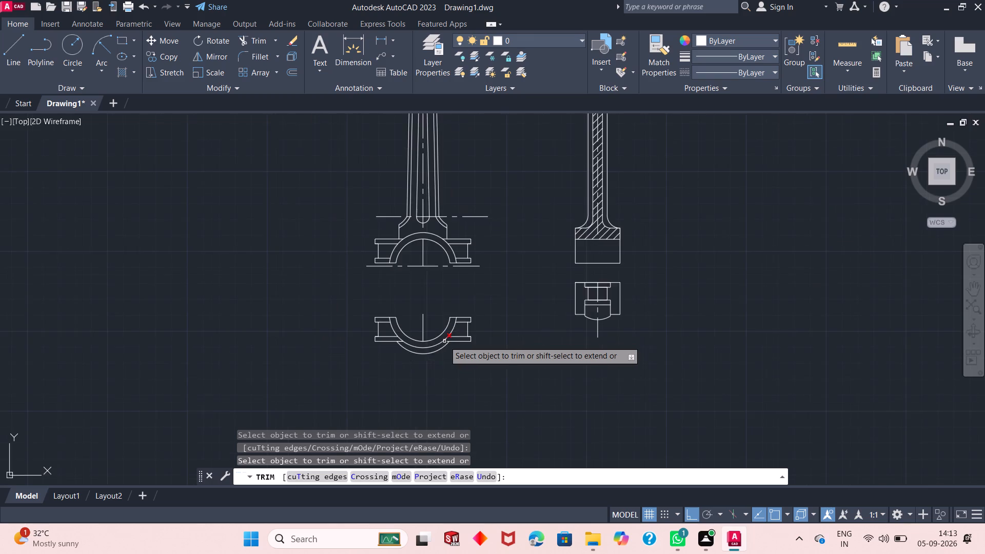
pyautogui.scroll(5, 444, 341)
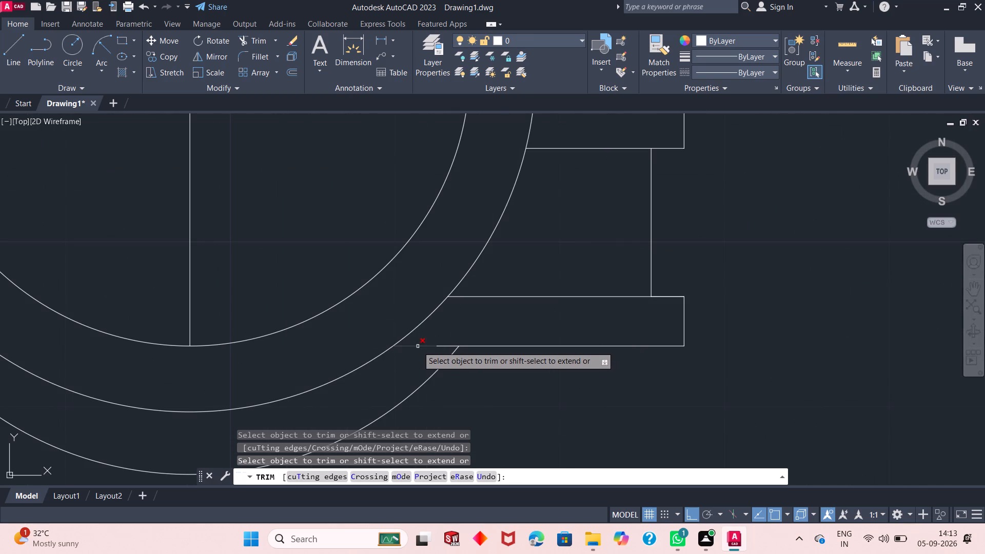
pyautogui.click(417, 346)
pyautogui.click(440, 345)
# Trim the lower cap's left bottom edge between the outer arc and the new radius 21 arc.
pyautogui.scroll(-4, 440, 345)
pyautogui.scroll(4, 354, 345)
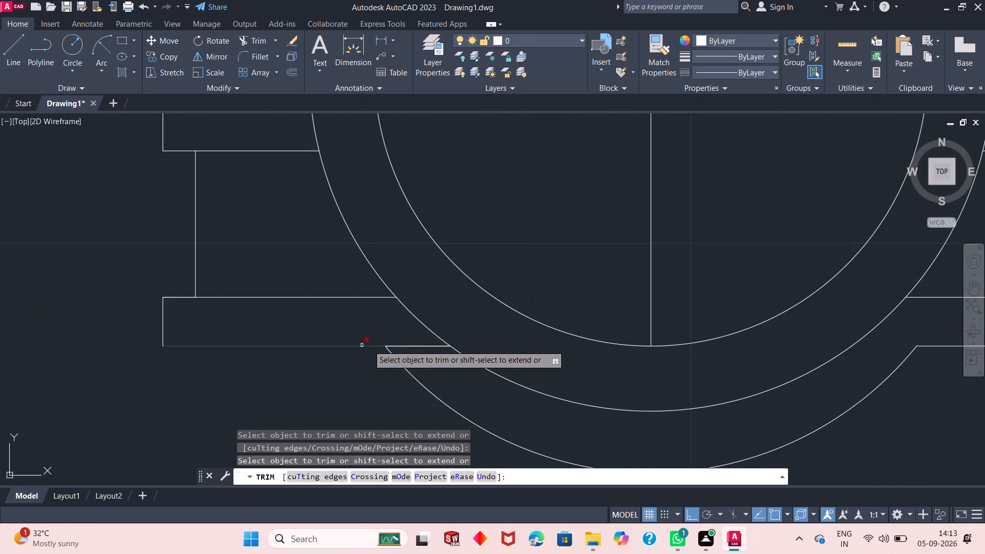
pyautogui.scroll(3, 408, 357)
pyautogui.click(429, 314)
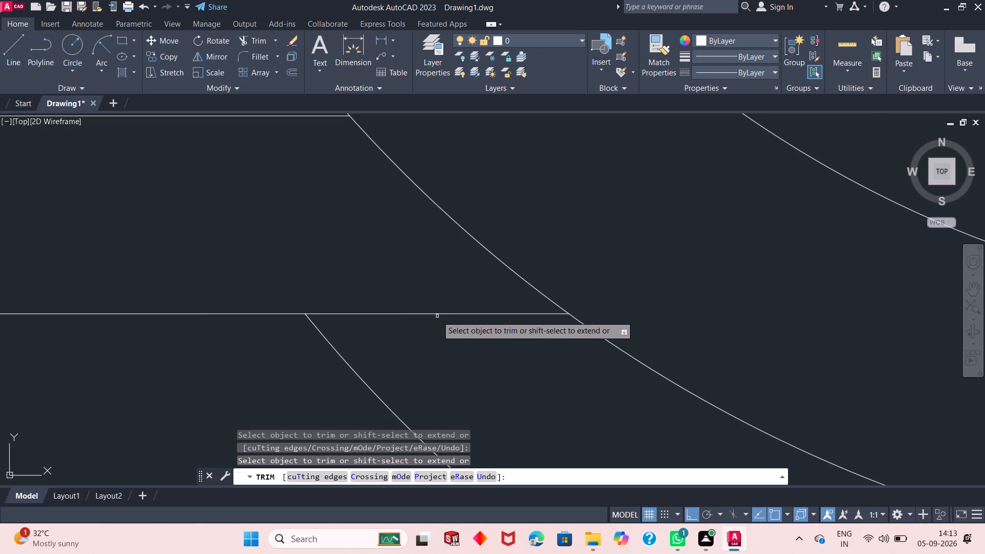
pyautogui.click(437, 316)
pyautogui.click(437, 313)
pyautogui.click(387, 312)
pyautogui.moveTo(387, 312); pyautogui.dragTo(383, 316)
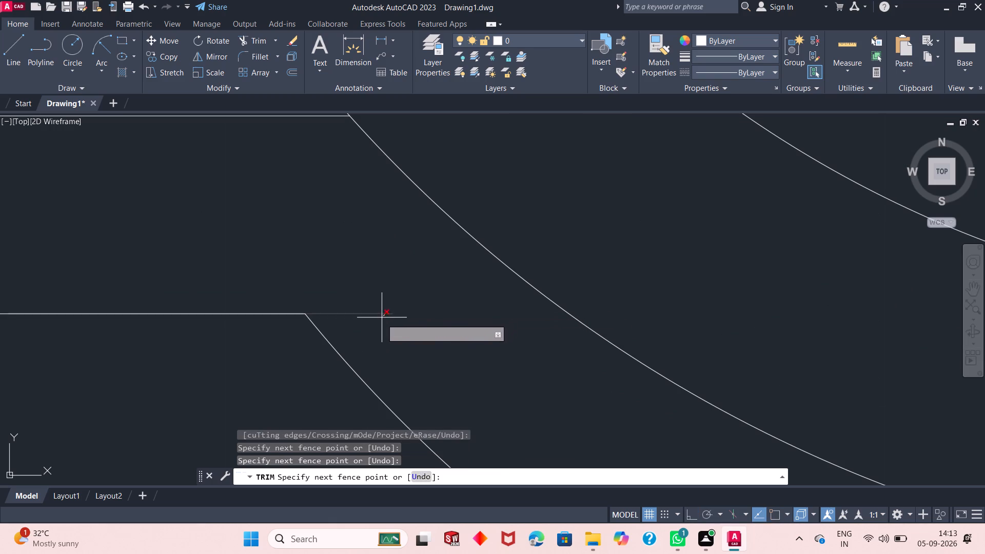
pyautogui.click(381, 319)
pyautogui.scroll(-7, 334, 299)
pyautogui.scroll(1, 382, 297)
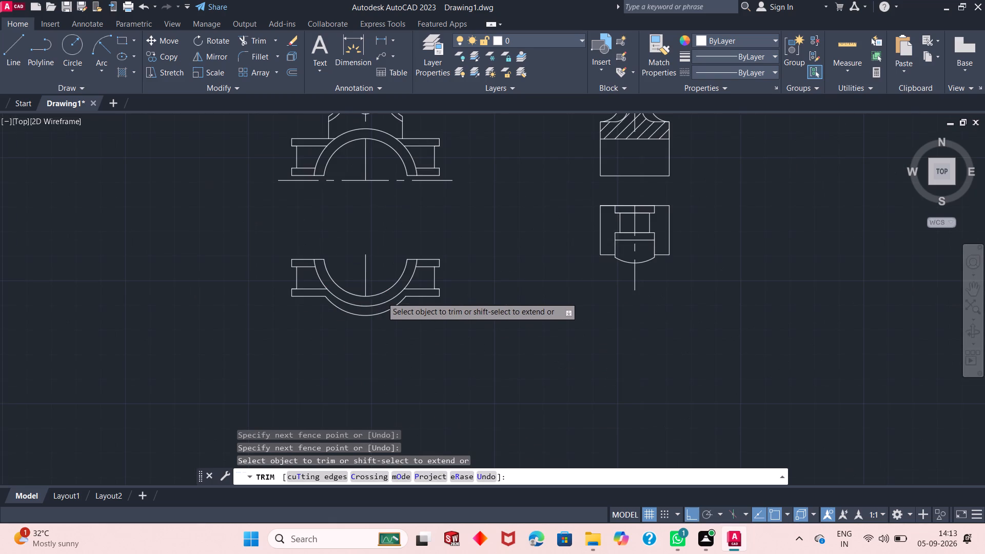
pyautogui.press('Escape')
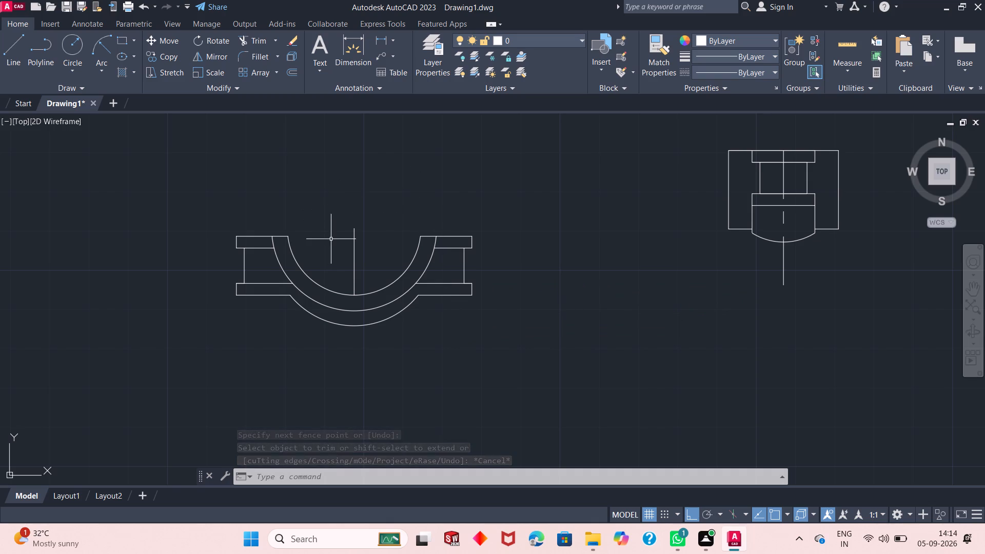
# Move the whole lower cap front view straight up about 18 units toward the connecting rod's big end, using its centre line's top as base point.
pyautogui.scroll(-2, 331, 239)
pyautogui.click(403, 232)
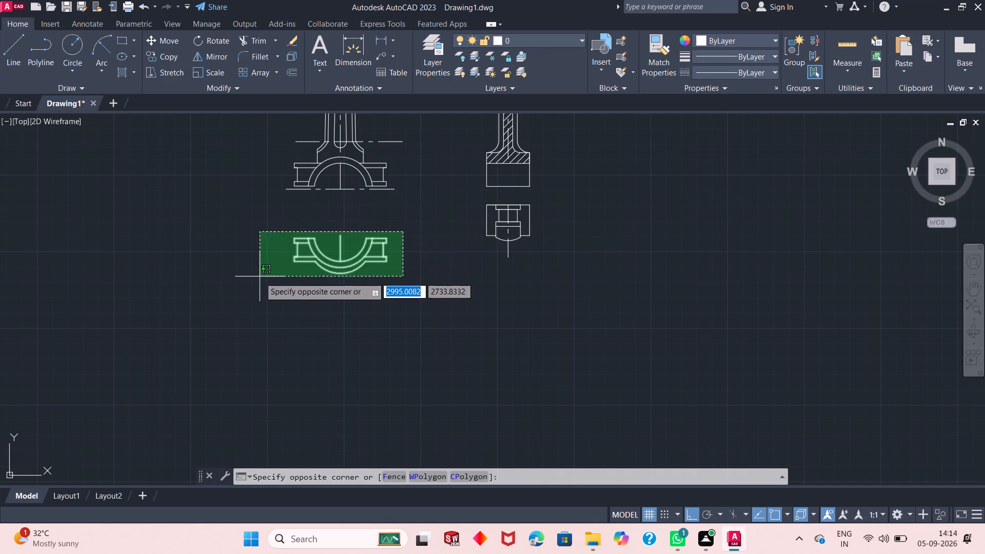
pyautogui.click(260, 280)
pyautogui.press('m')
pyautogui.press('Return')
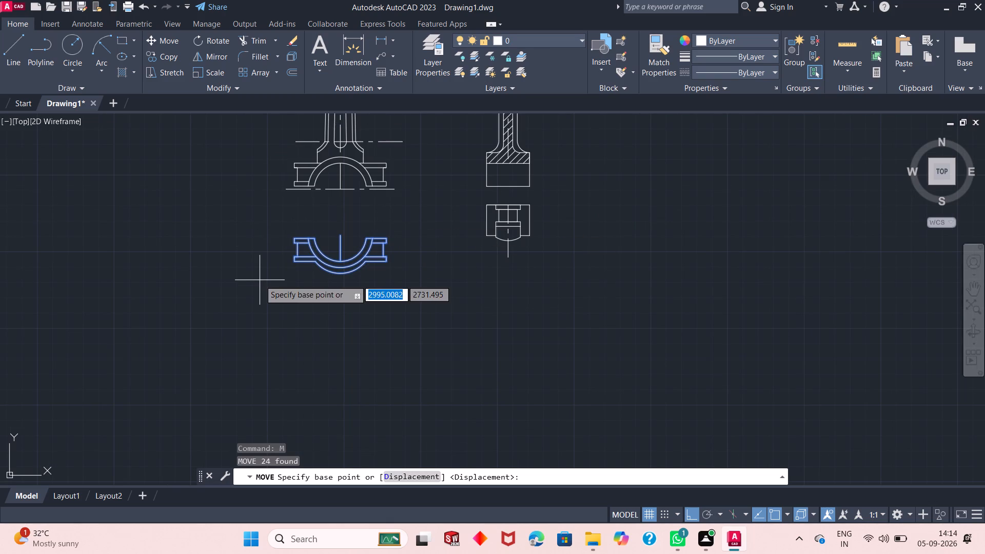
pyautogui.click(341, 235)
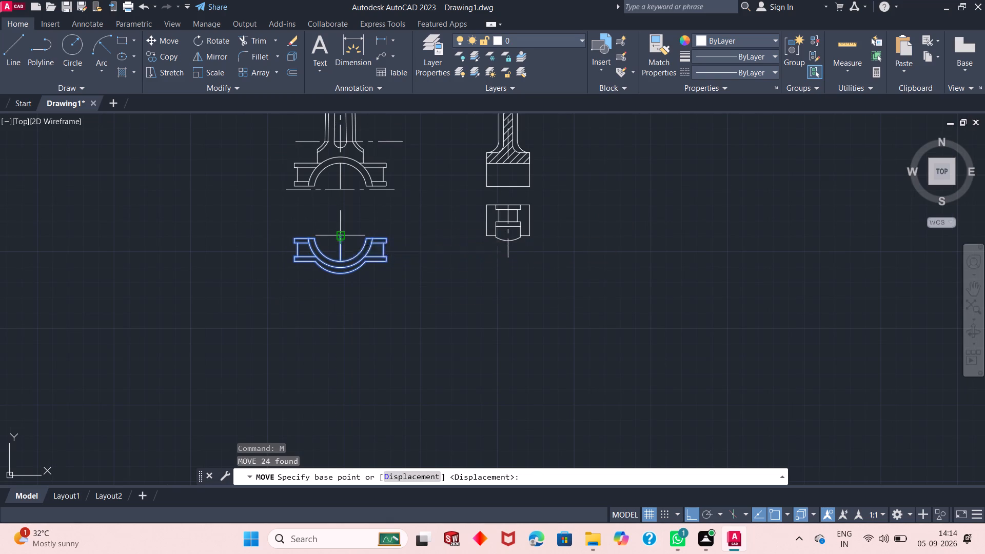
pyautogui.click(343, 209)
# Add radius dimensions to the inner and outer arcs of the connecting rod's big end in the front view.
pyautogui.scroll(-2, 343, 267)
pyautogui.scroll(3, 339, 235)
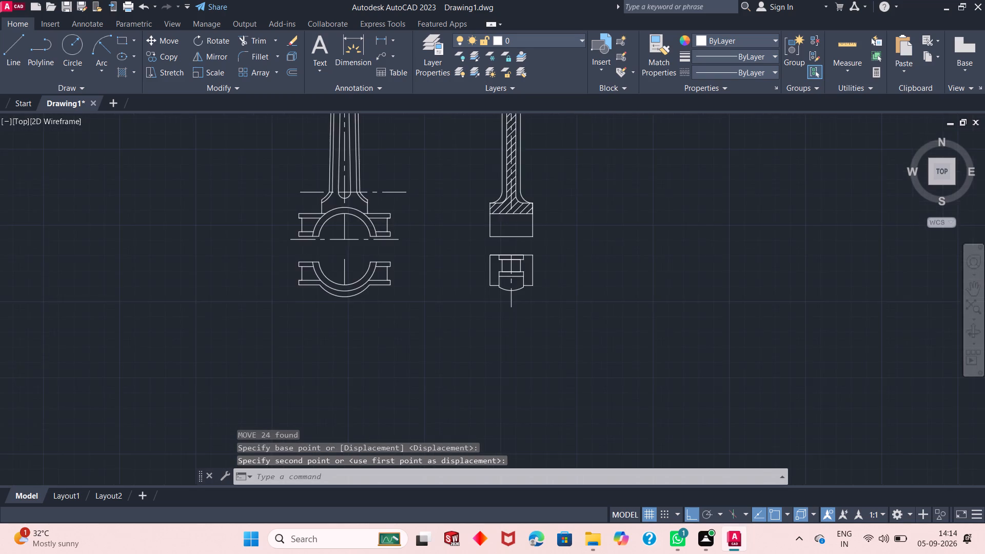
pyautogui.click(396, 41)
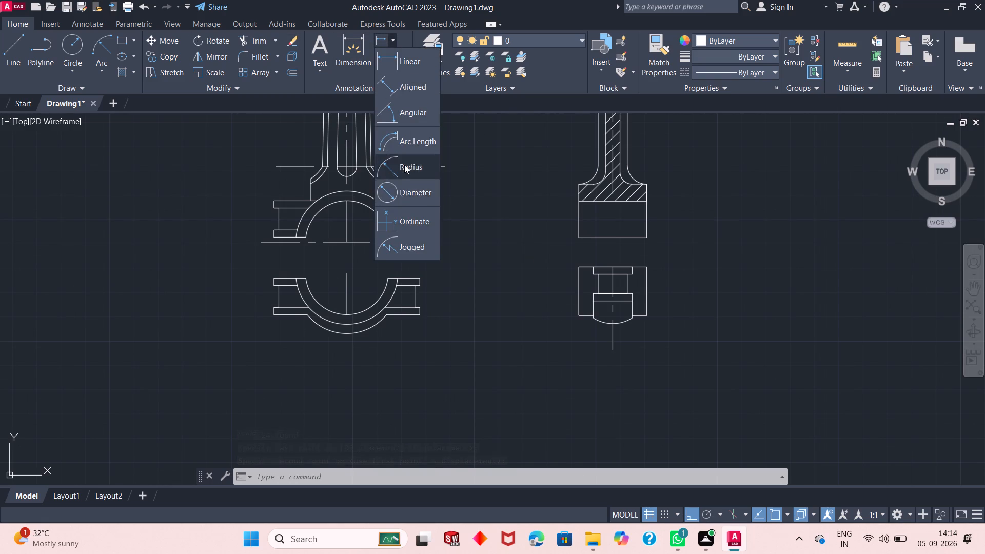
pyautogui.click(404, 165)
pyautogui.click(353, 203)
pyautogui.click(352, 215)
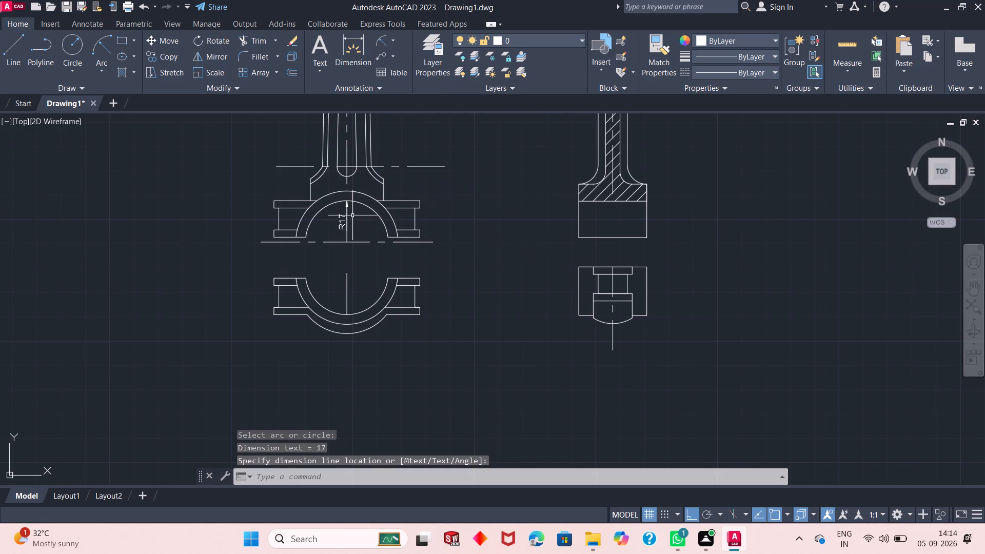
pyautogui.press('c')
pyautogui.press('Escape')
pyautogui.press('space')
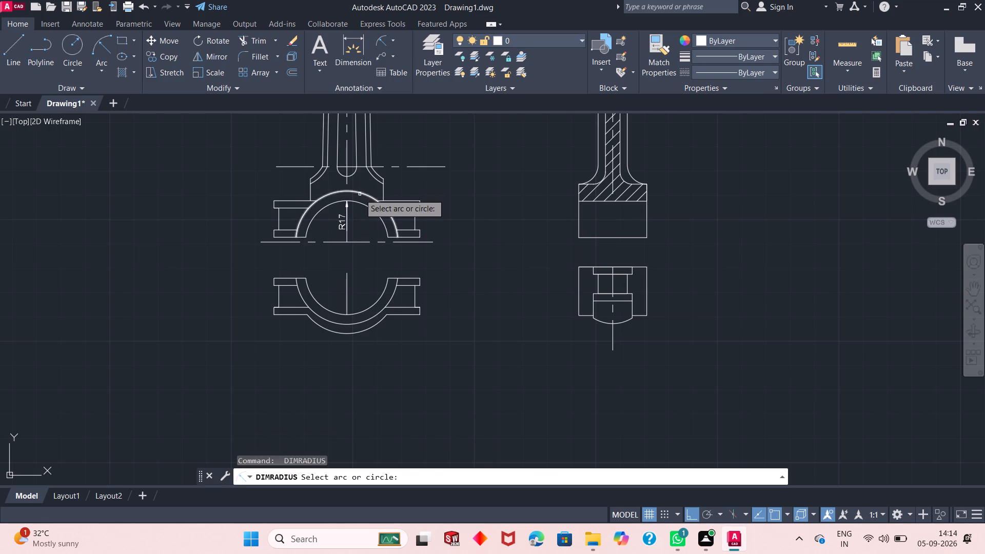
pyautogui.click(360, 194)
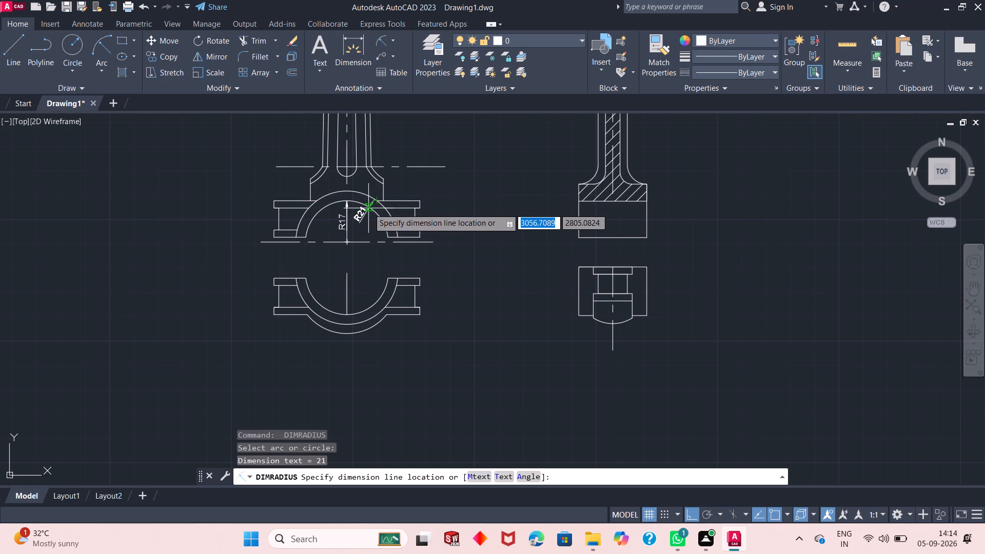
pyautogui.click(368, 208)
# Add radius dimensions to the lower cap's inner bore arc and its outermost bottom arc in the front view.
pyautogui.press('space')
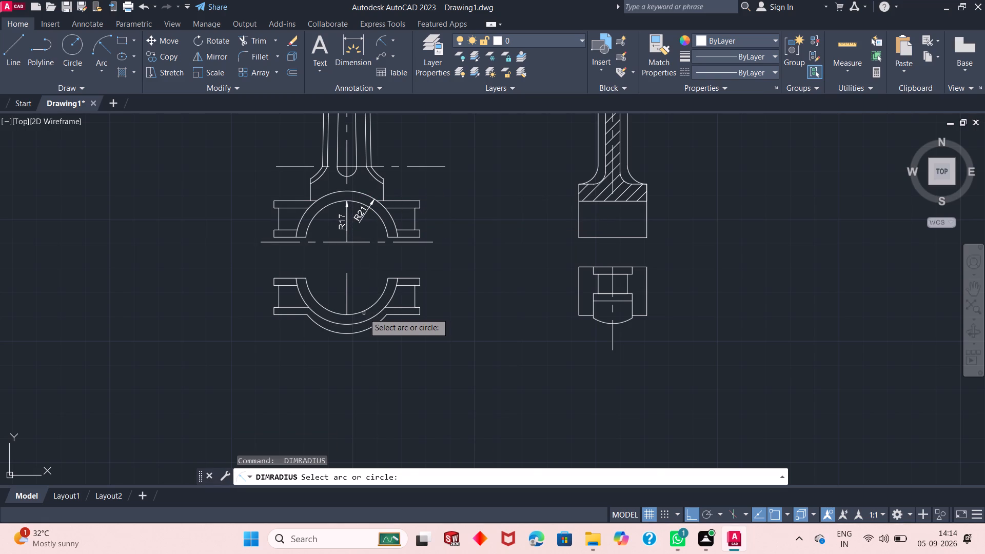
pyautogui.click(367, 310)
pyautogui.click(366, 297)
pyautogui.press('space')
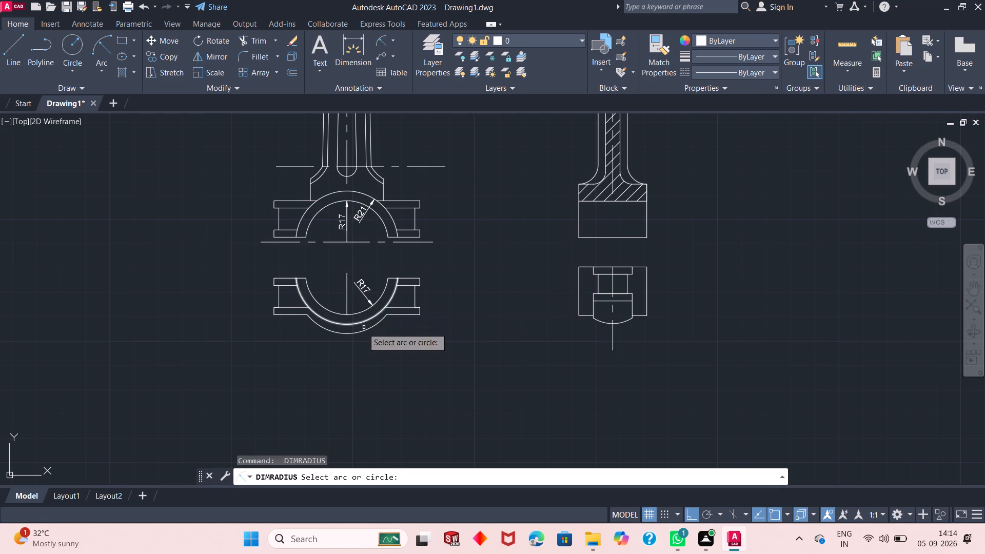
pyautogui.click(363, 331)
pyautogui.click(354, 314)
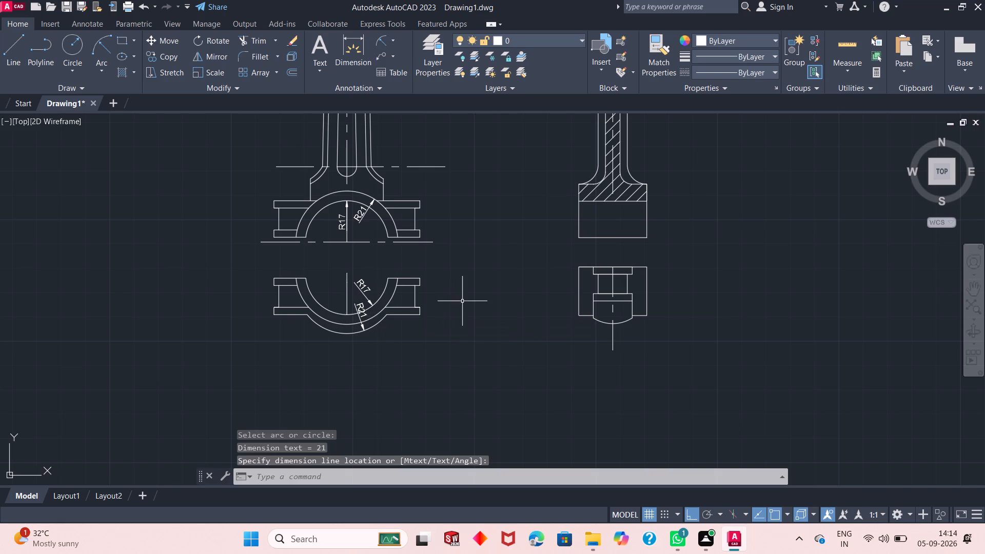
pyautogui.press('Escape')
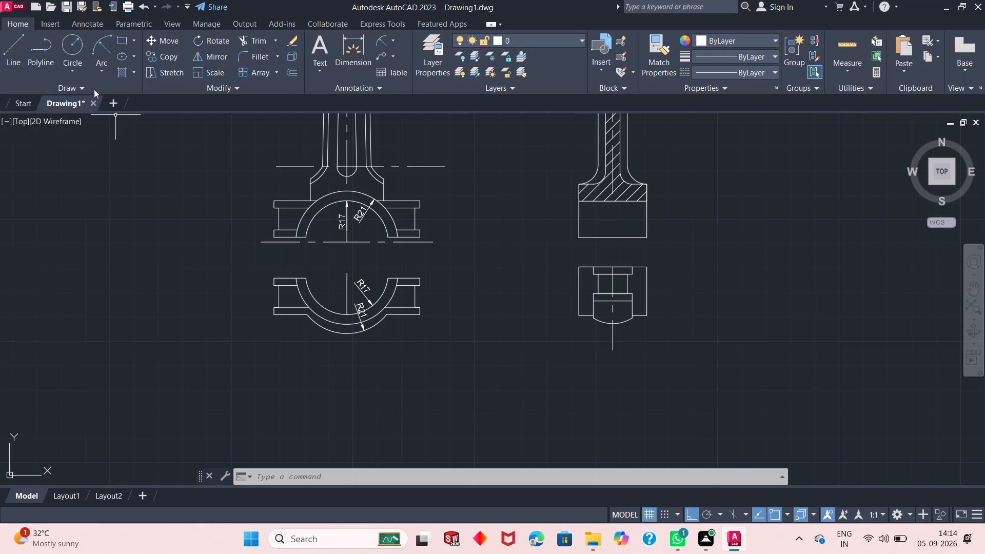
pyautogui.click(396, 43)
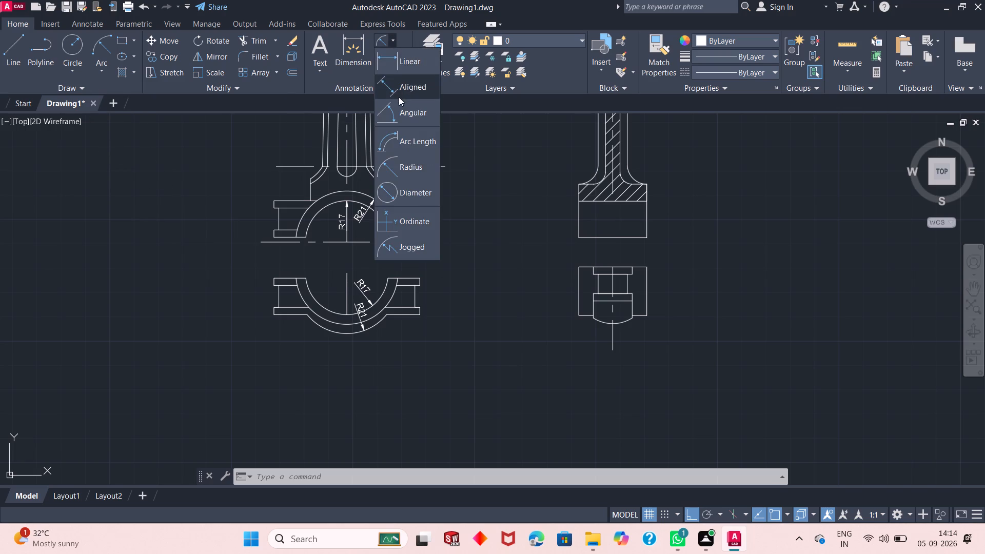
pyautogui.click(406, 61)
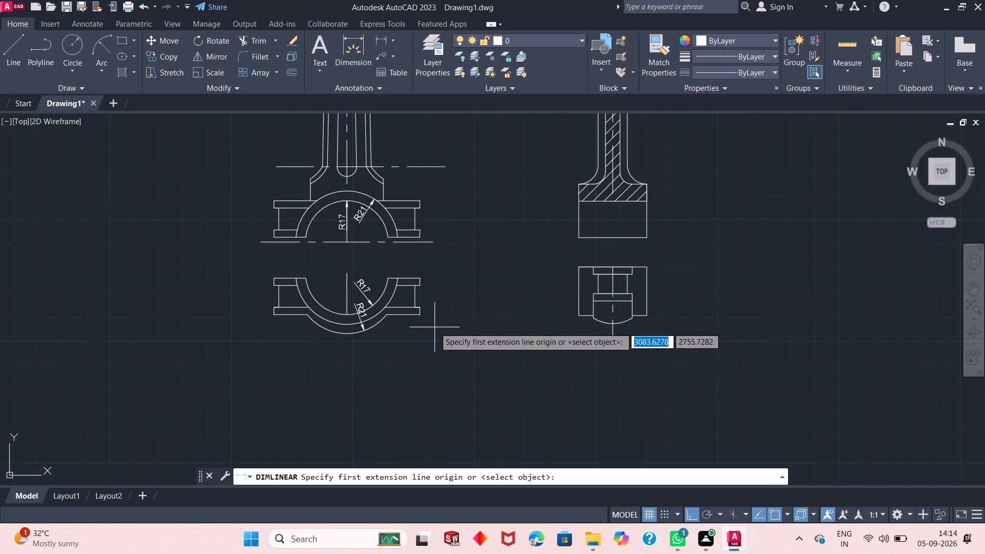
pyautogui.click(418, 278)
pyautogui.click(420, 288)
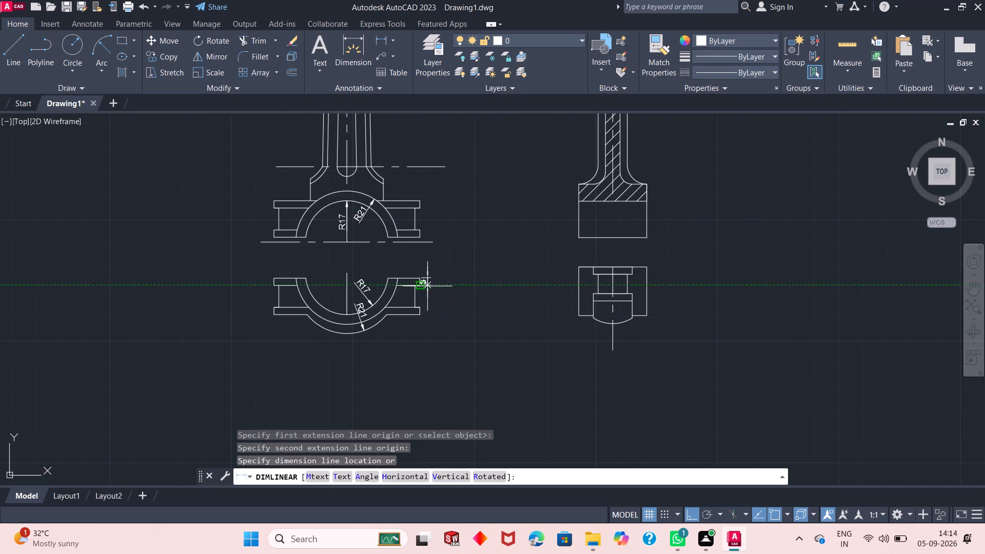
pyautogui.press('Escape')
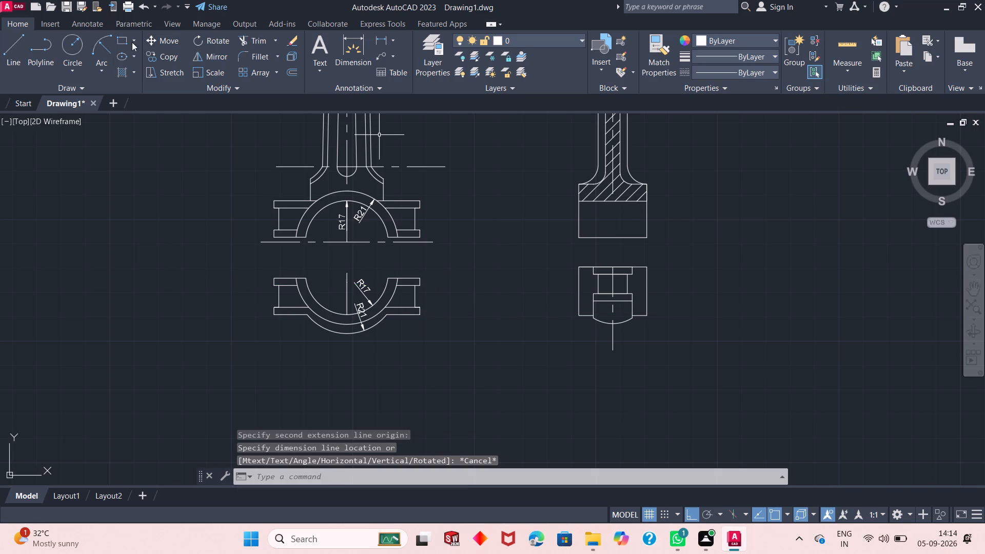
# Add vertical linear dimensions for the big end's right lug: upper flange thickness, gap between flanges, and lower flange thickness.
pyautogui.click(383, 37)
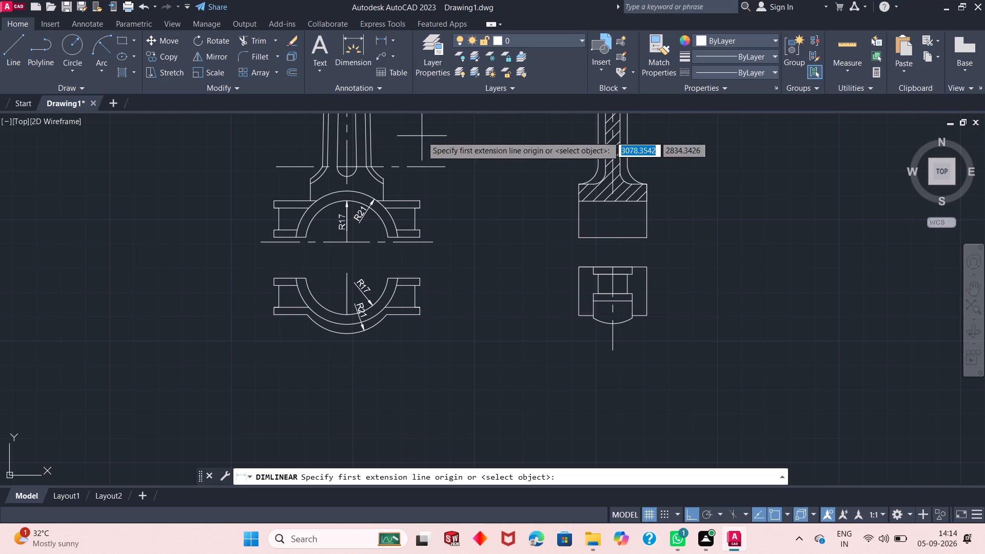
pyautogui.click(419, 200)
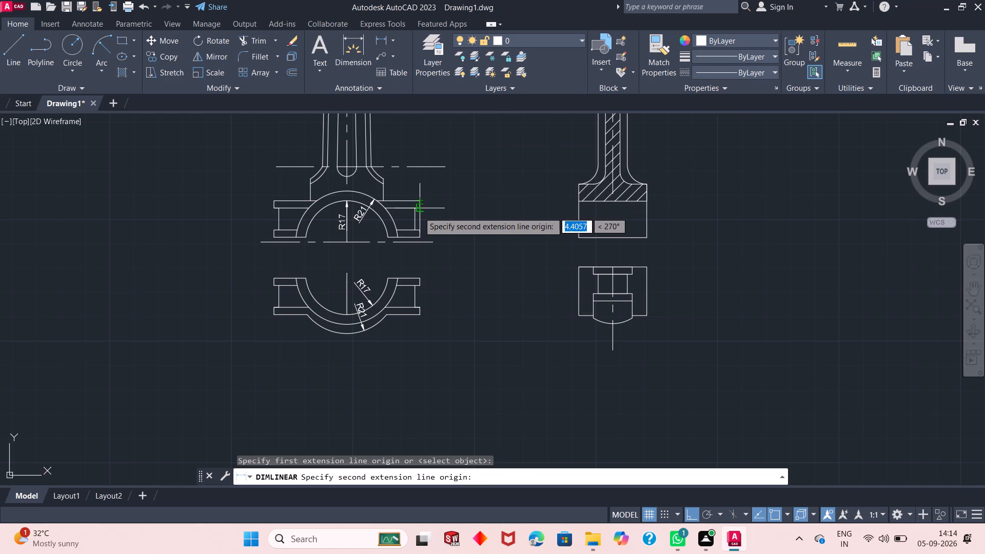
pyautogui.click(420, 211)
pyautogui.click(437, 210)
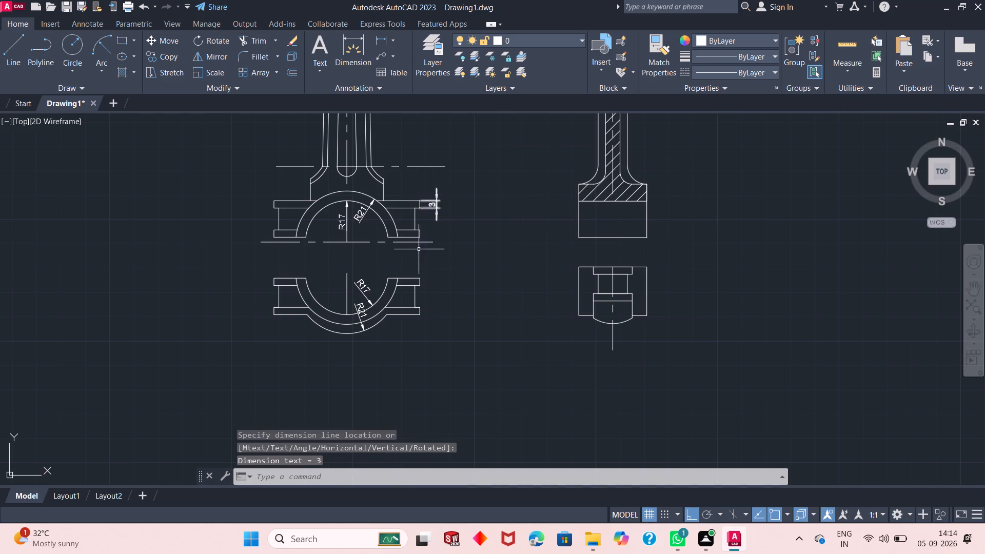
pyautogui.press('c')
pyautogui.press('Escape')
pyautogui.press('space')
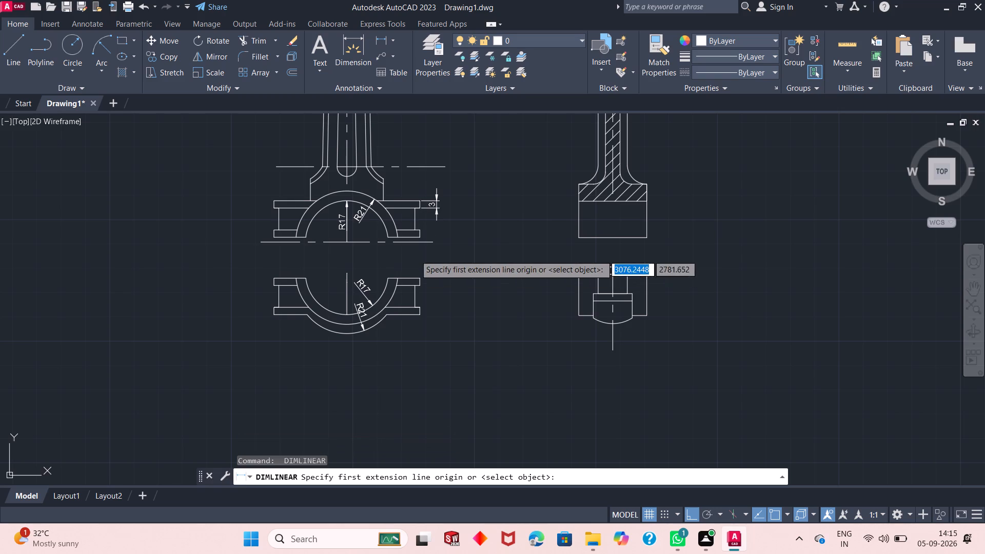
pyautogui.click(412, 208)
pyautogui.click(411, 227)
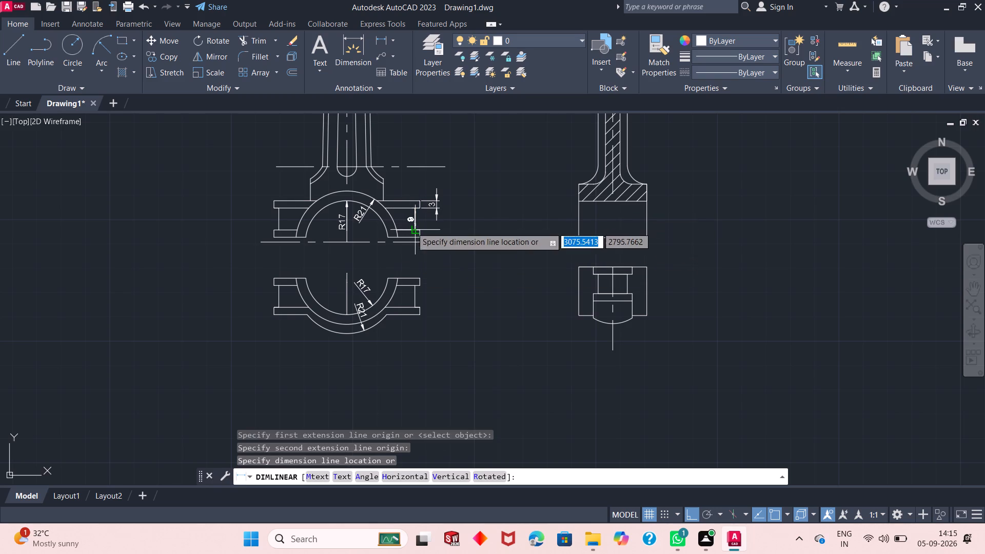
pyautogui.click(436, 227)
pyautogui.press('space')
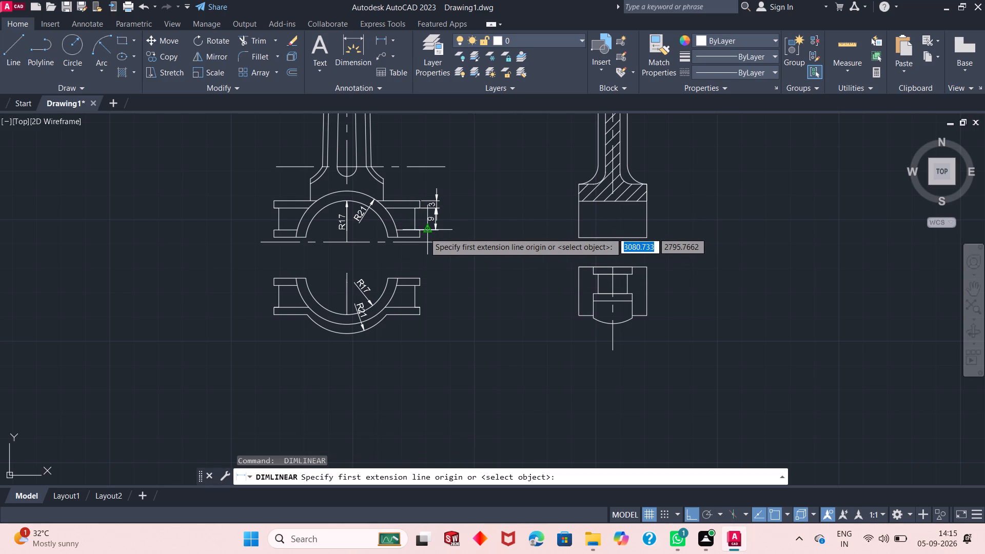
pyautogui.click(422, 230)
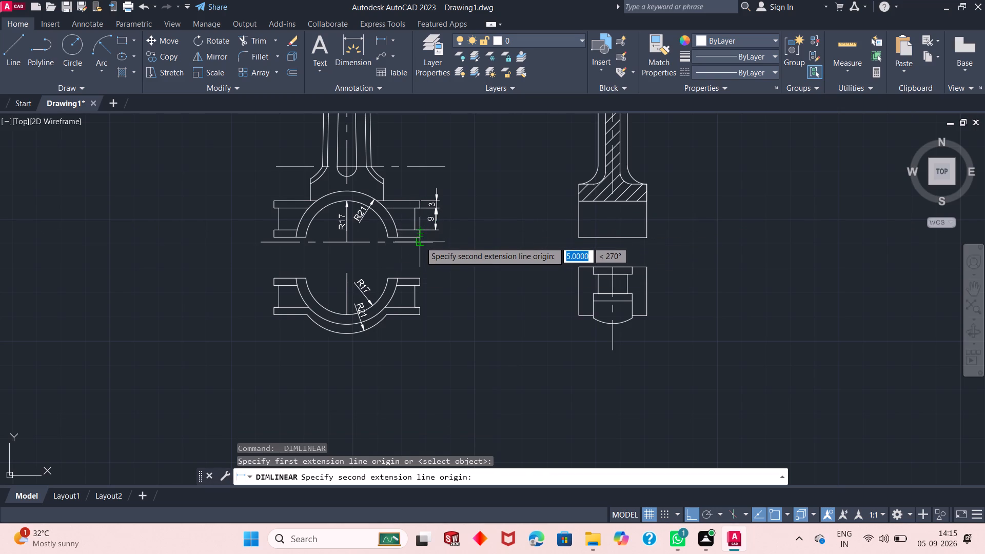
pyautogui.click(419, 236)
pyautogui.click(437, 236)
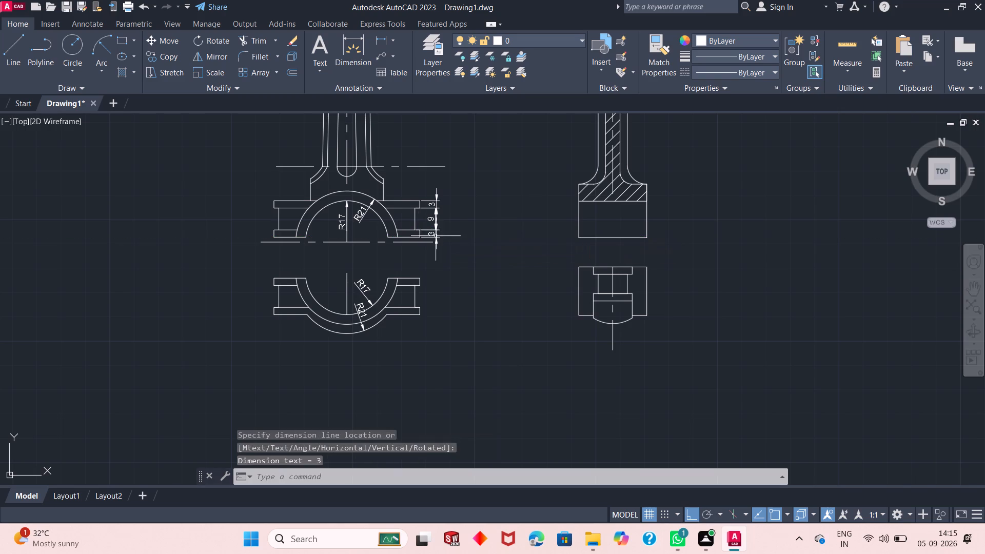
# Add vertical linear dimensions for the lower cap's right lug: upper flange thickness, gap between flanges, and lower flange thickness.
pyautogui.press('space')
pyautogui.click(421, 281)
pyautogui.click(421, 289)
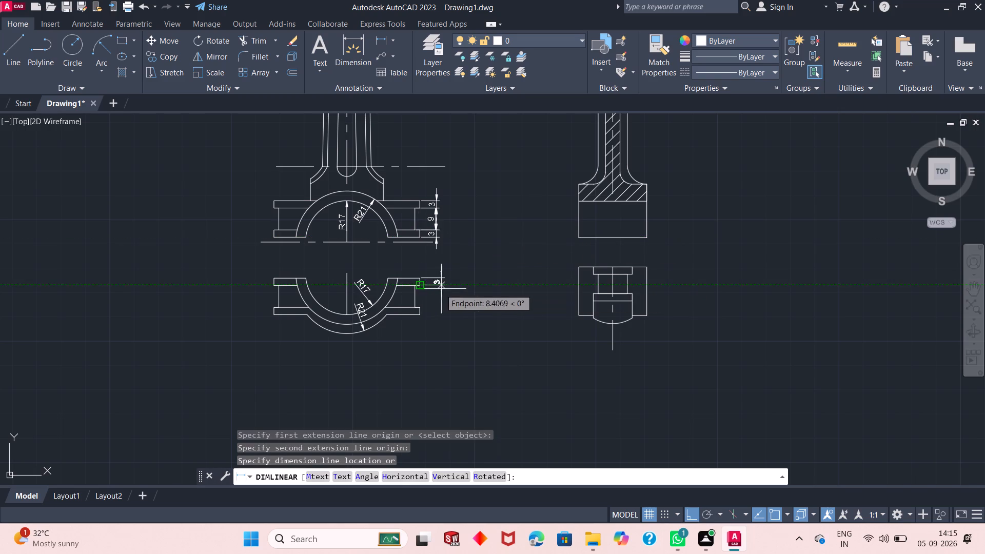
pyautogui.click(441, 289)
pyautogui.press('space')
pyautogui.click(413, 289)
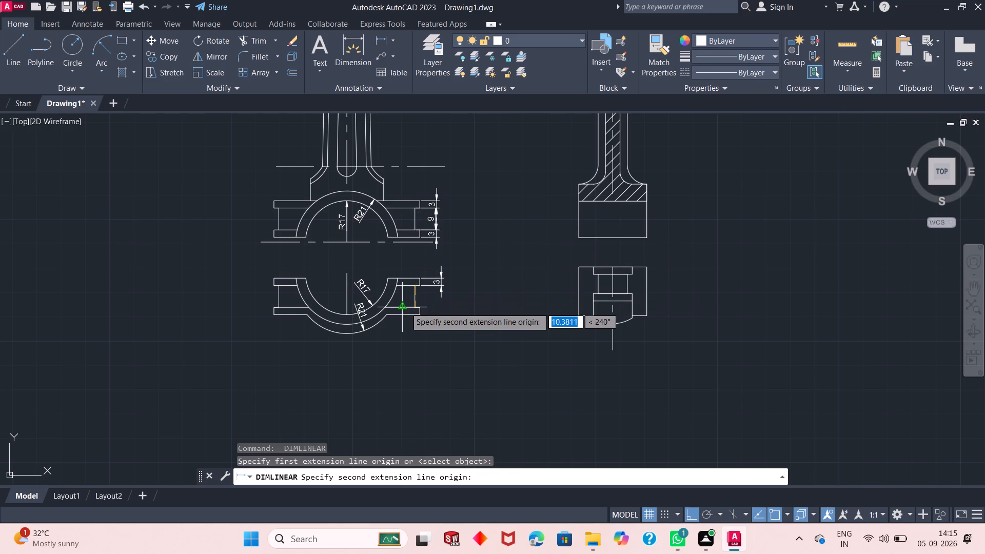
pyautogui.click(417, 306)
pyautogui.click(438, 304)
pyautogui.press('space')
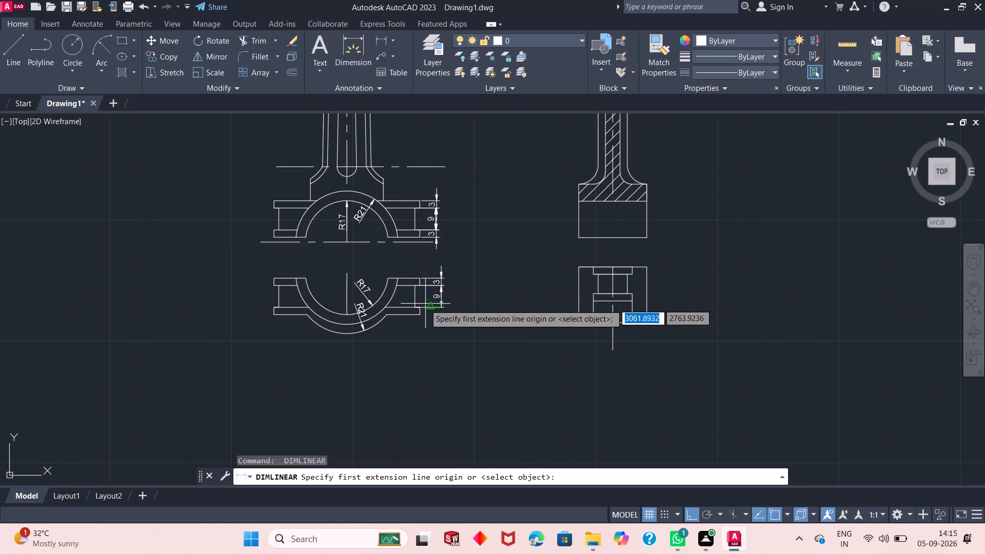
pyautogui.click(420, 309)
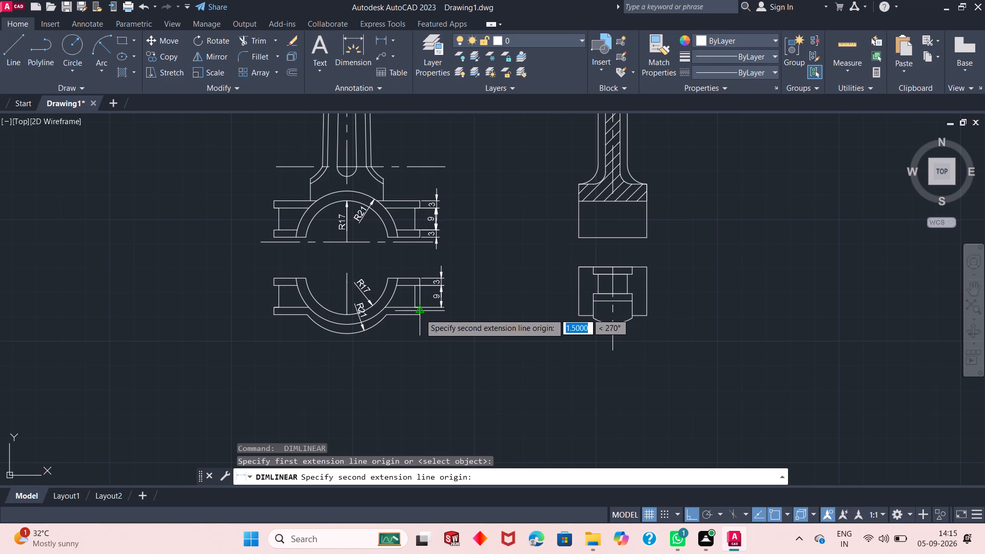
pyautogui.click(420, 318)
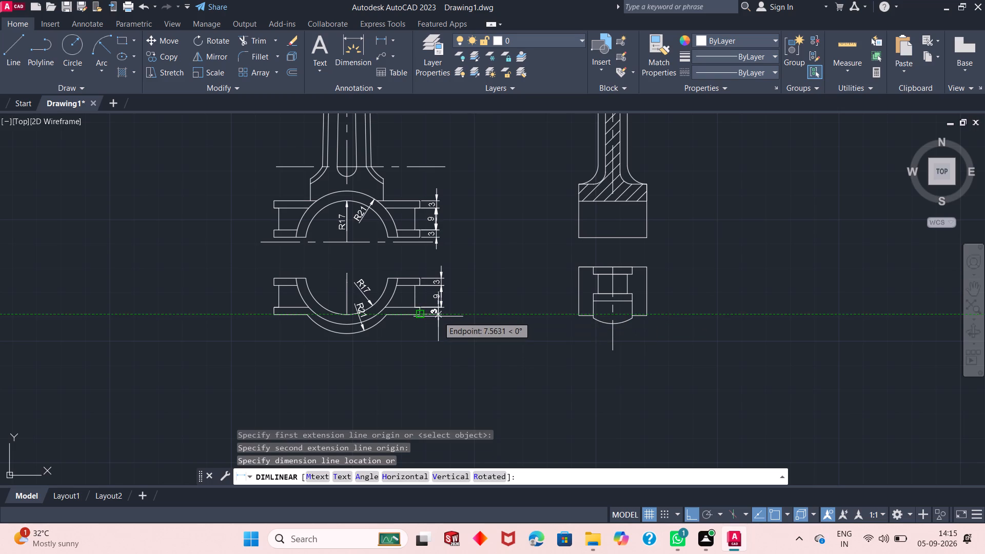
pyautogui.click(438, 316)
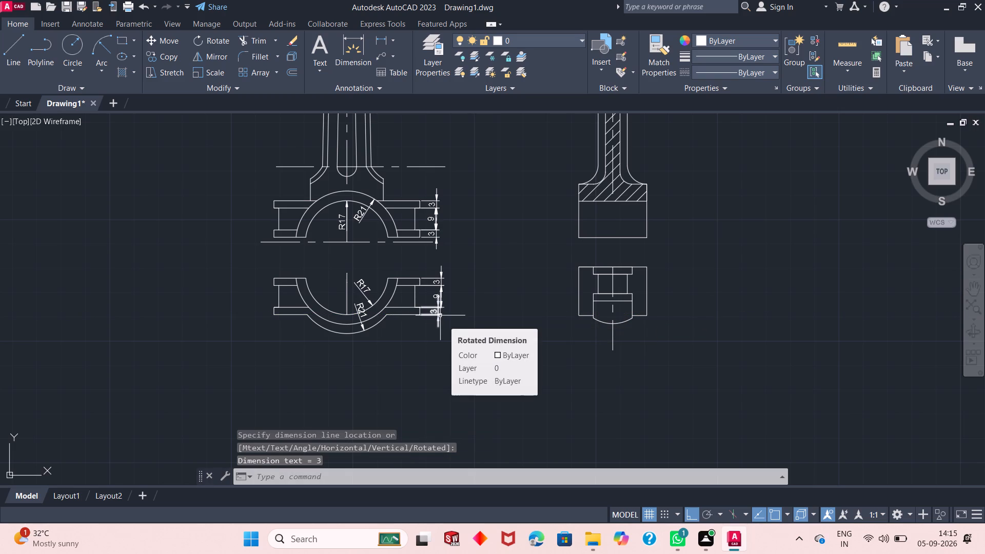
# Dimension the lower cap's overall width between its bottom flange corners, placing the horizontal dimension below the front view.
pyautogui.press('space')
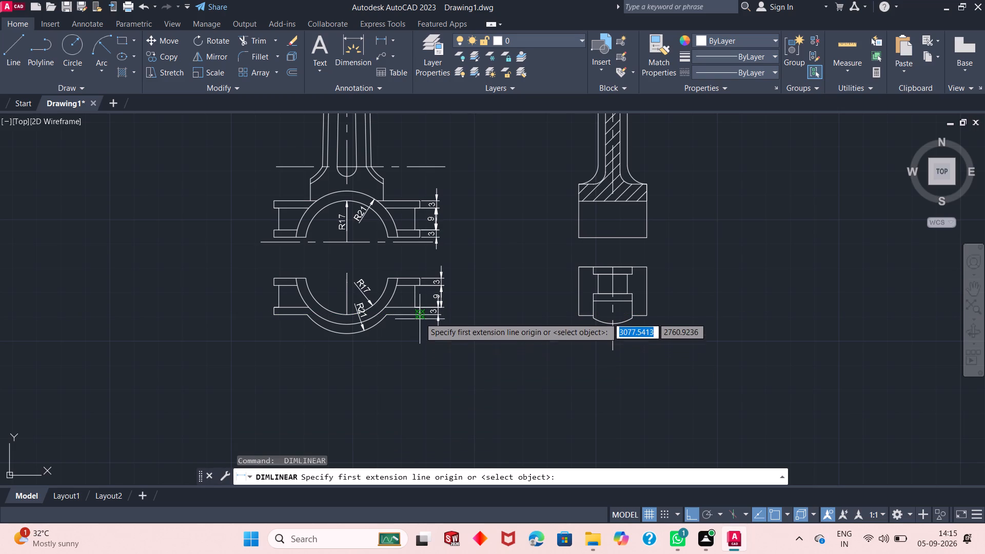
pyautogui.click(420, 314)
pyautogui.click(270, 313)
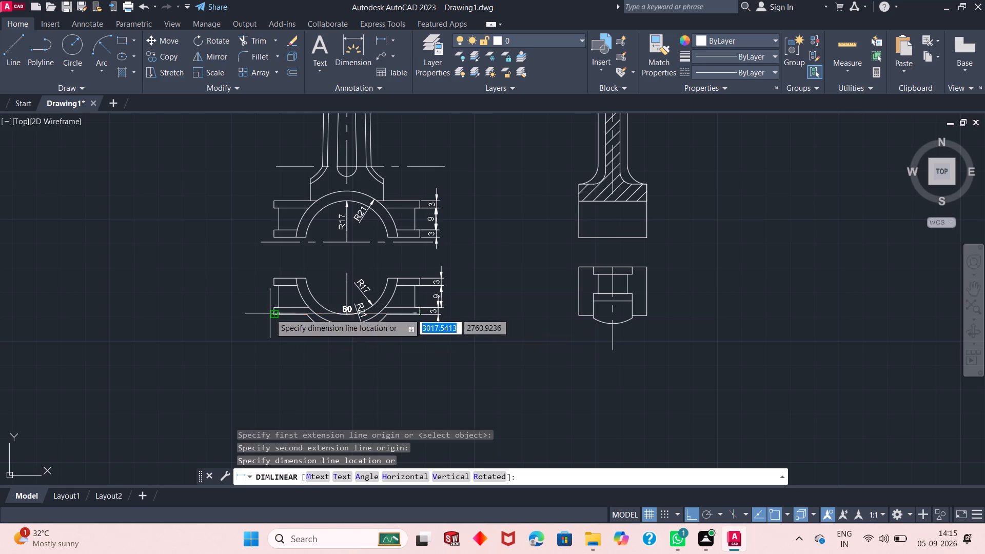
pyautogui.click(341, 355)
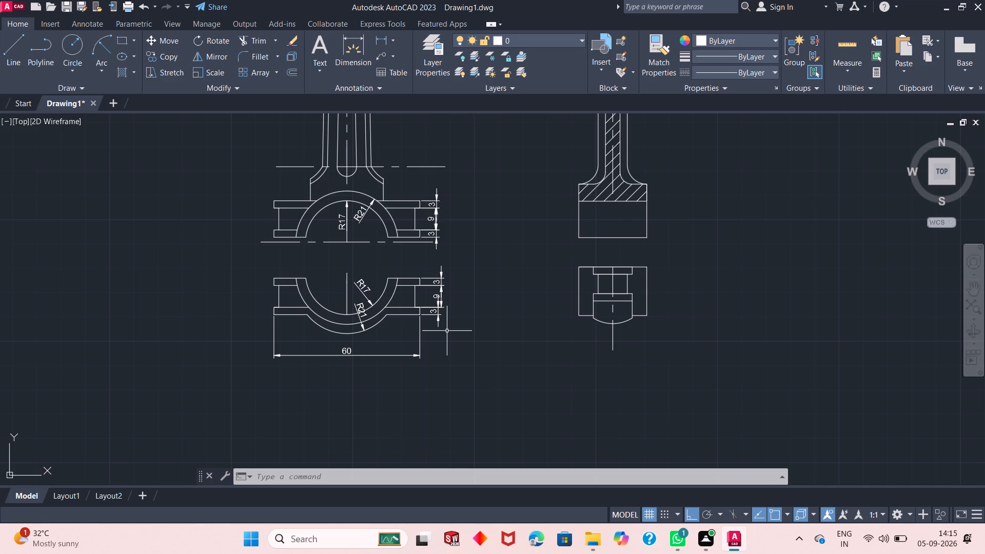
# Dimension the width of the rod's shoulder just above the big end, between the lower ends of the shank fillets.
pyautogui.press('space')
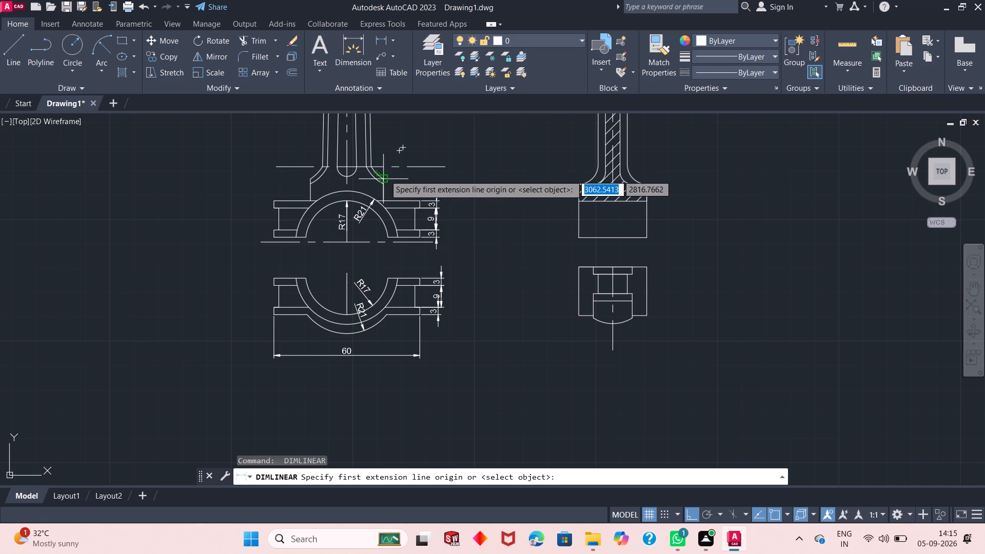
pyautogui.click(386, 178)
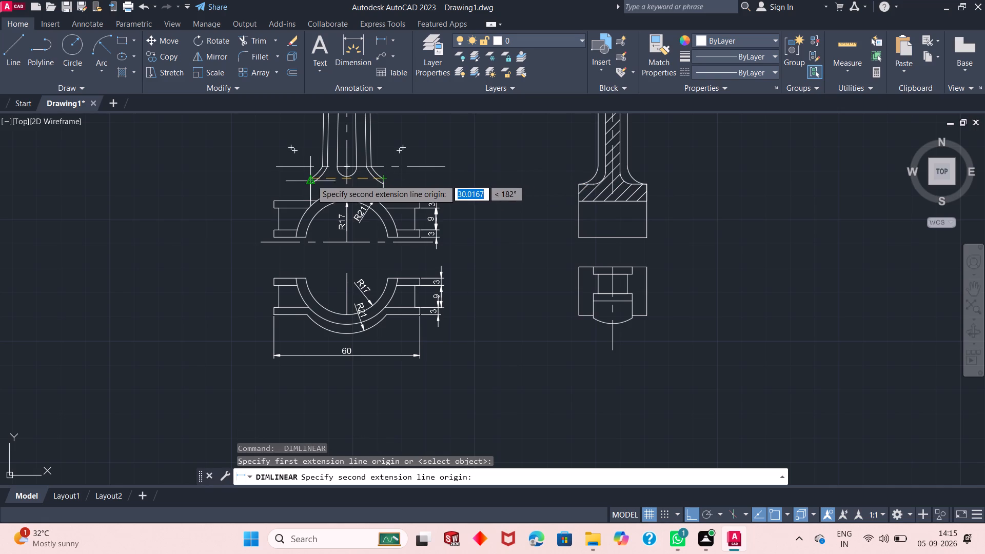
pyautogui.click(311, 177)
pyautogui.click(339, 185)
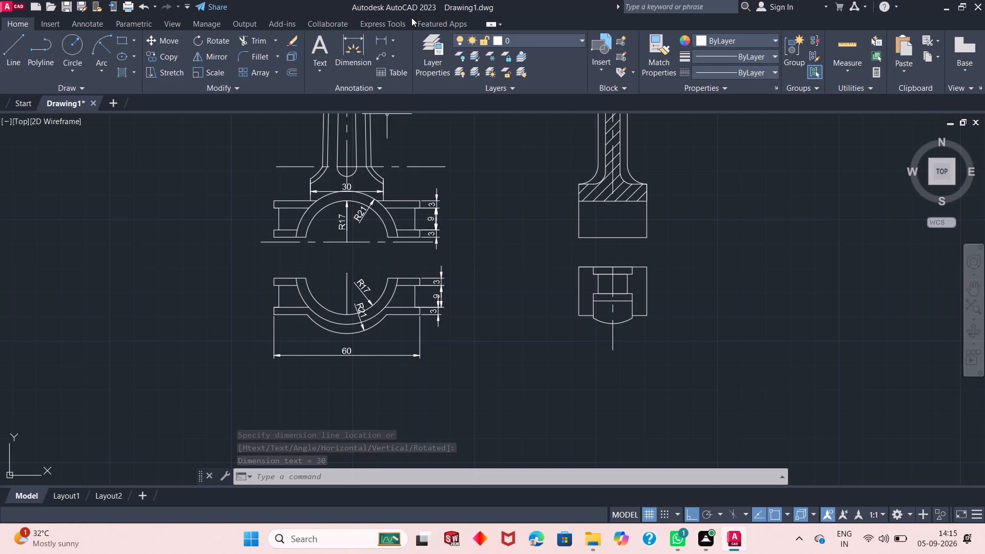
# Add a radius dimension to the shank's outer fillet on the right side, just above the big-end shoulder.
pyautogui.click(389, 43)
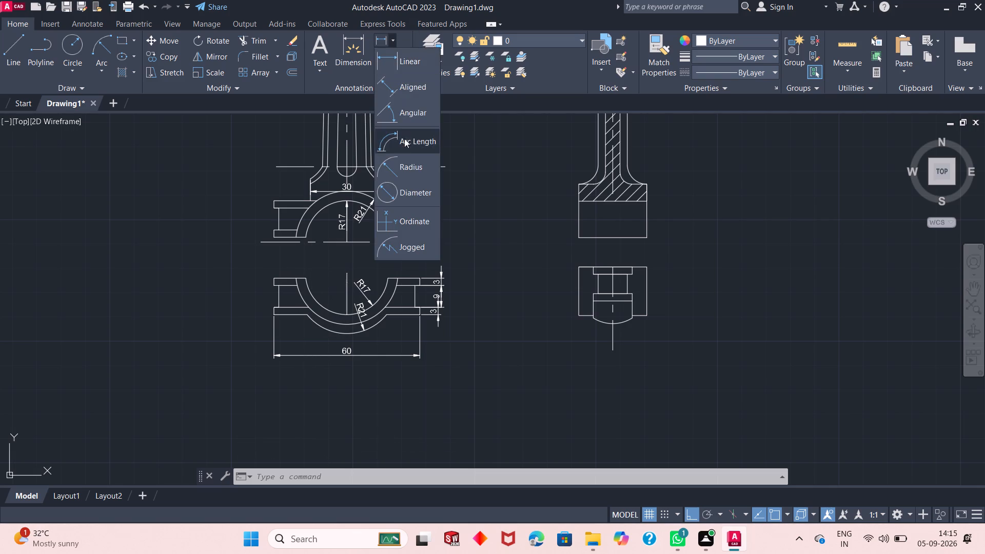
pyautogui.click(409, 166)
pyautogui.click(376, 174)
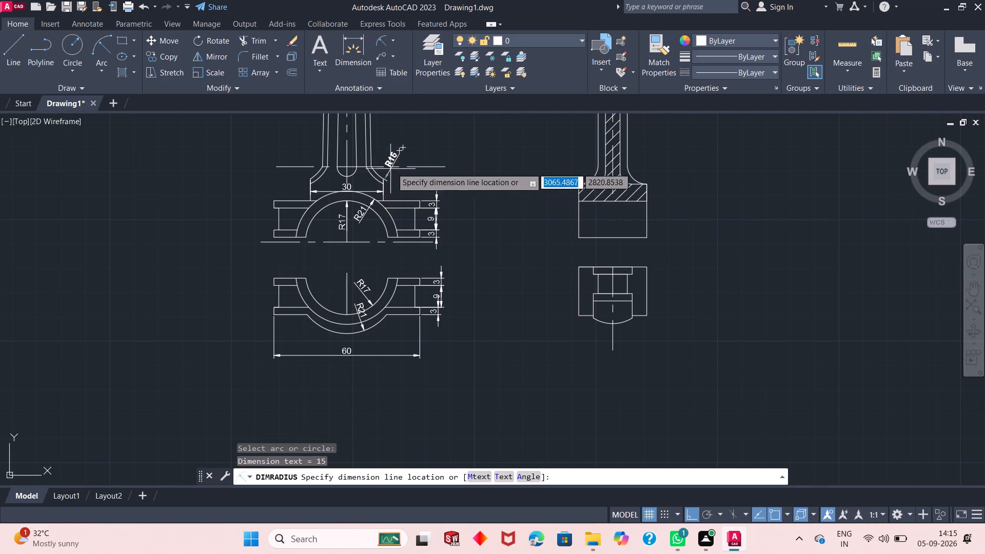
pyautogui.click(380, 161)
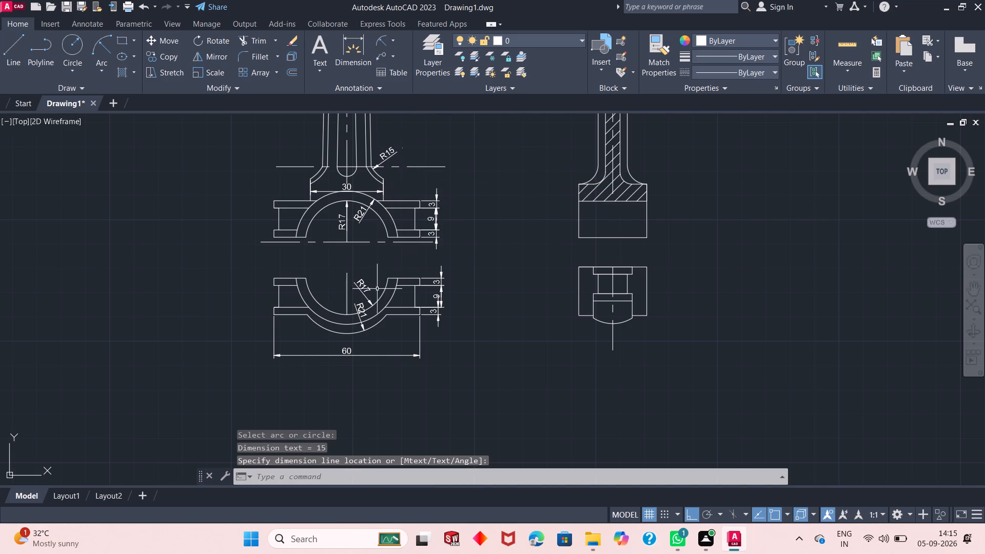
# Add a vertical linear dimension from the lower shank centreline to the bottom right corner of the shoulder, placed right of the front view.
pyautogui.scroll(2, 346, 306)
pyautogui.scroll(-6, 342, 306)
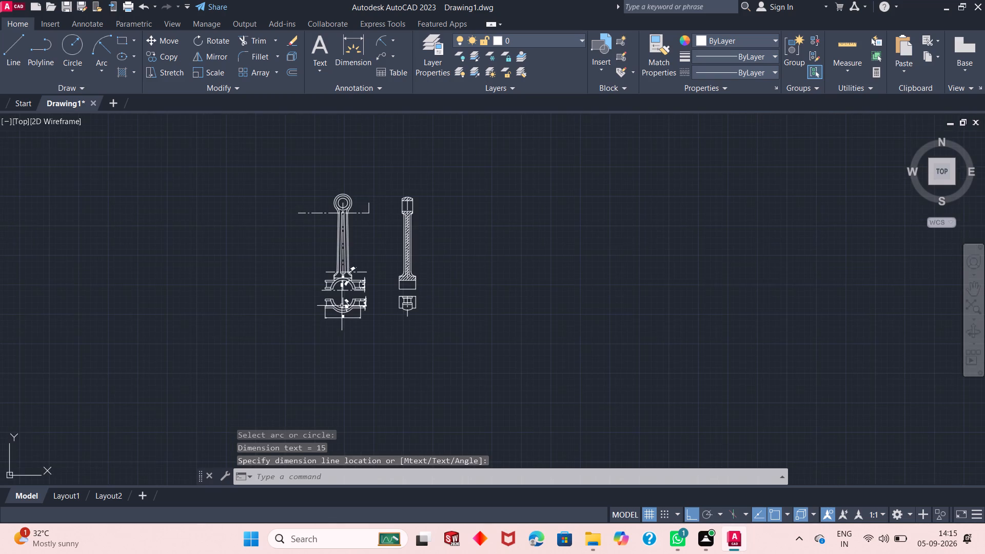
pyautogui.scroll(2, 361, 173)
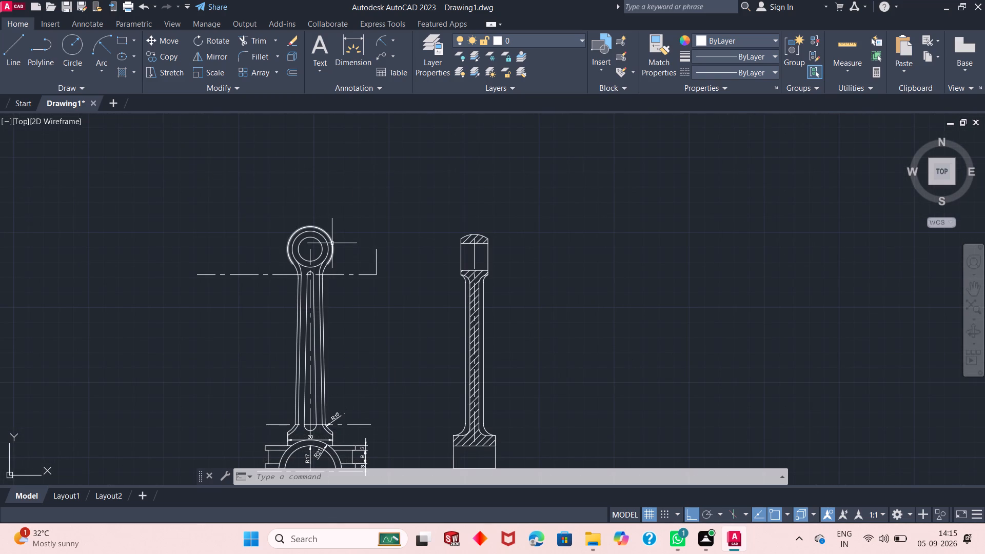
pyautogui.click(391, 43)
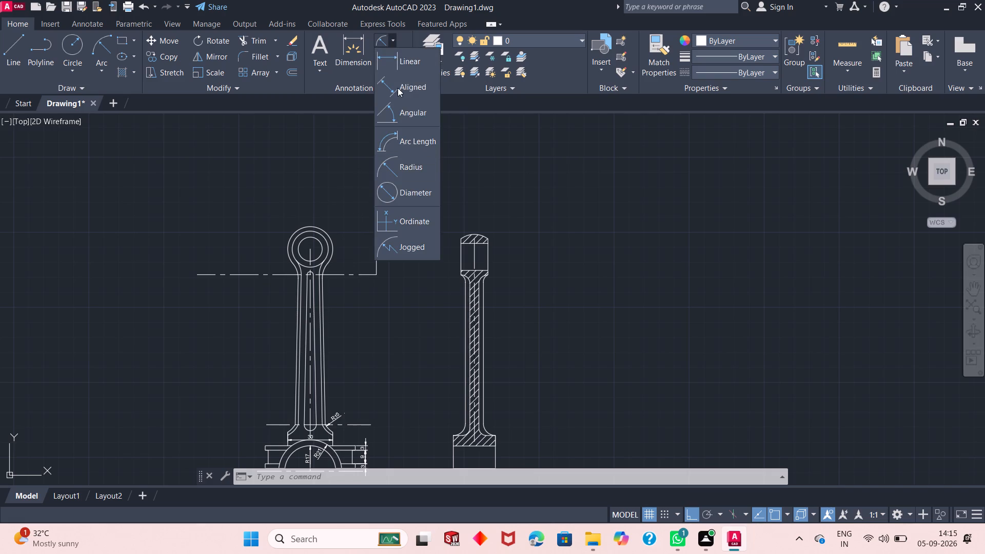
pyautogui.click(404, 65)
pyautogui.scroll(2, 307, 451)
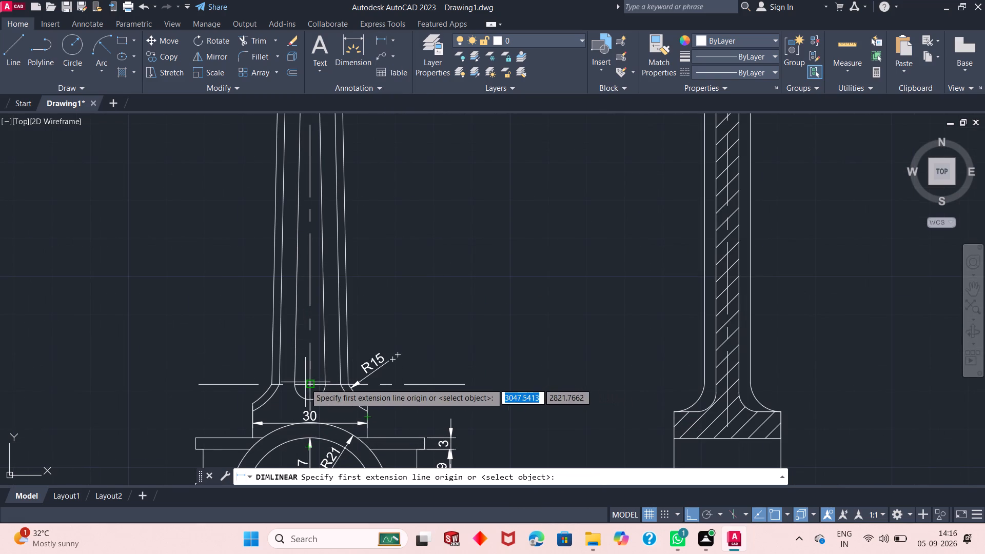
pyautogui.click(310, 385)
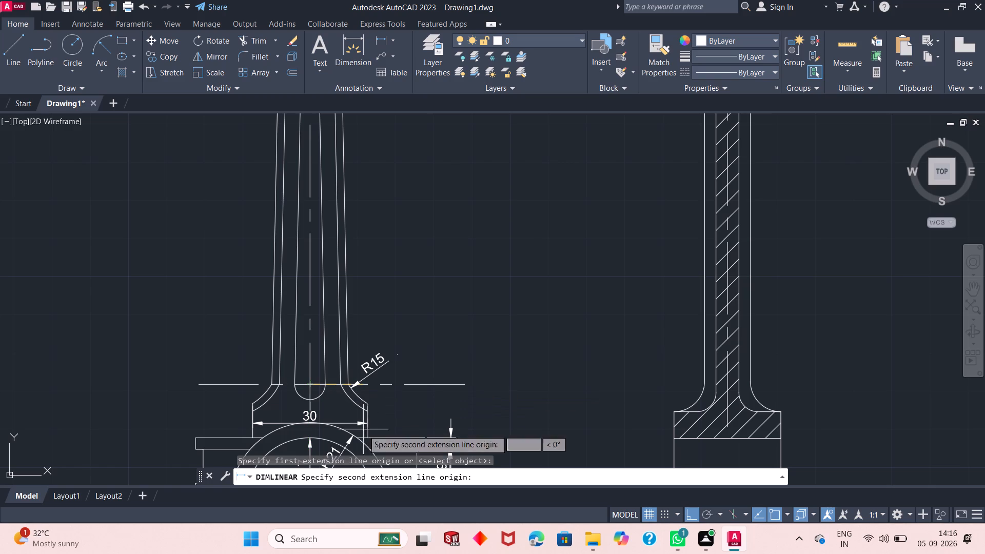
pyautogui.click(366, 437)
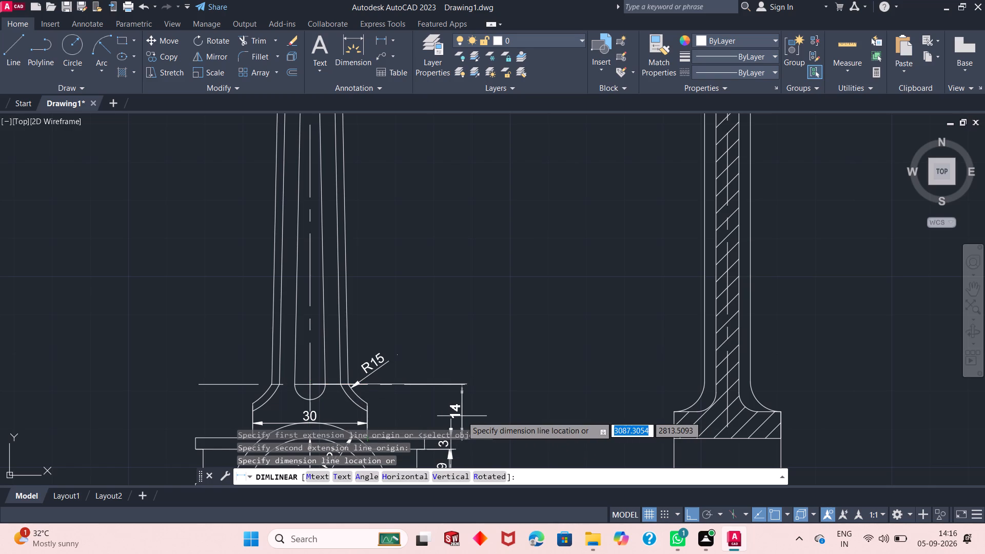
pyautogui.click(487, 414)
# Add a vertical linear dimension between the lower and upper horizontal centrelines of the shank, placed right of the front view.
pyautogui.scroll(2, 381, 388)
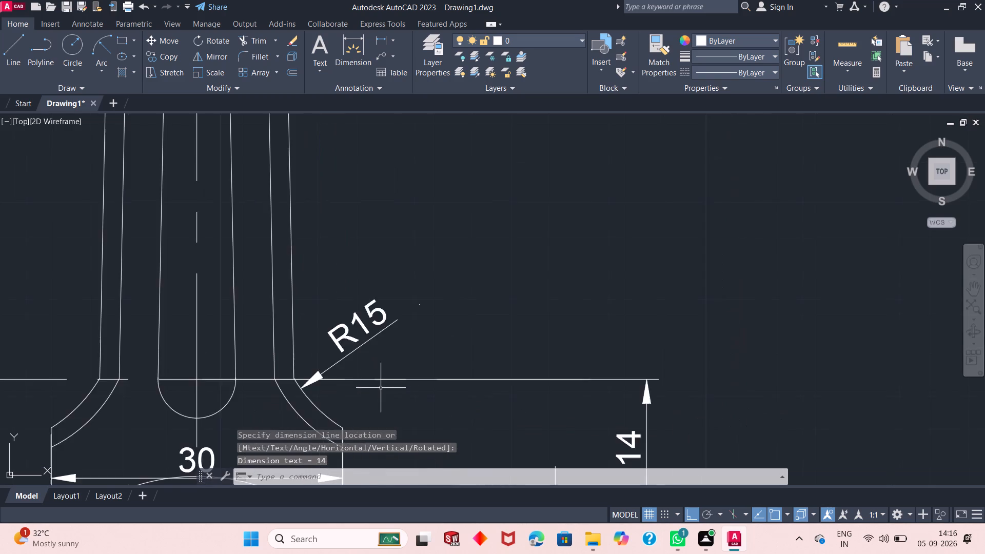
pyautogui.scroll(-5, 381, 388)
pyautogui.scroll(1, 366, 316)
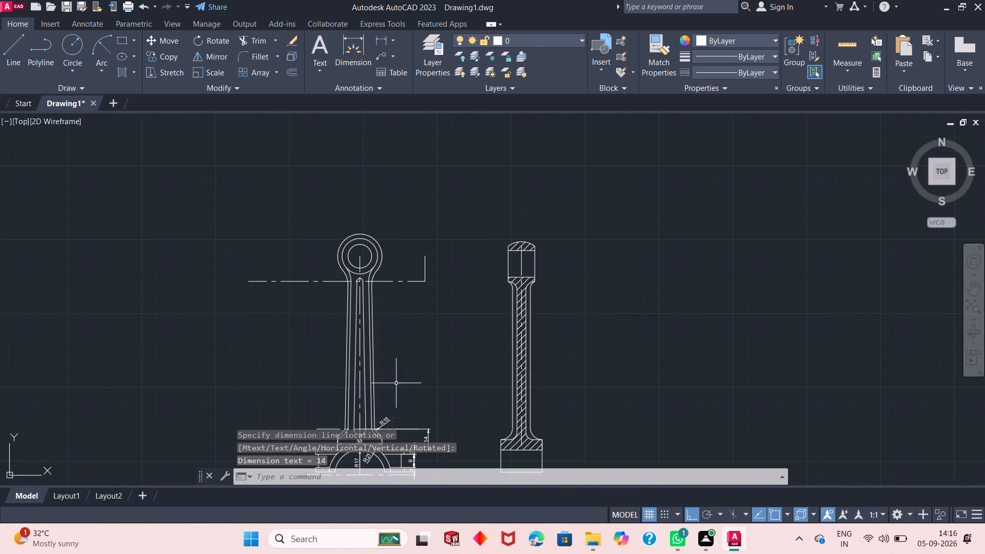
pyautogui.press('space')
pyautogui.click(358, 430)
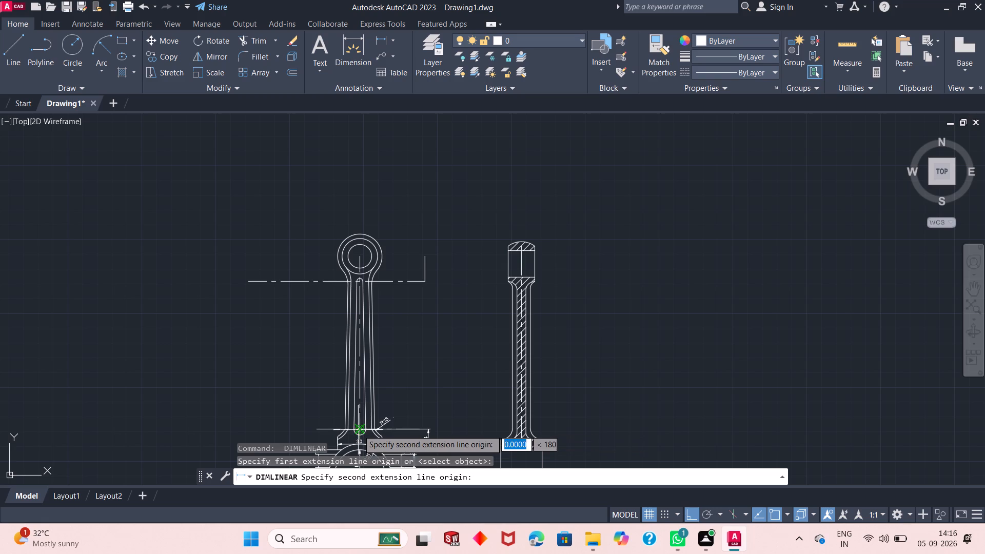
pyautogui.click(363, 280)
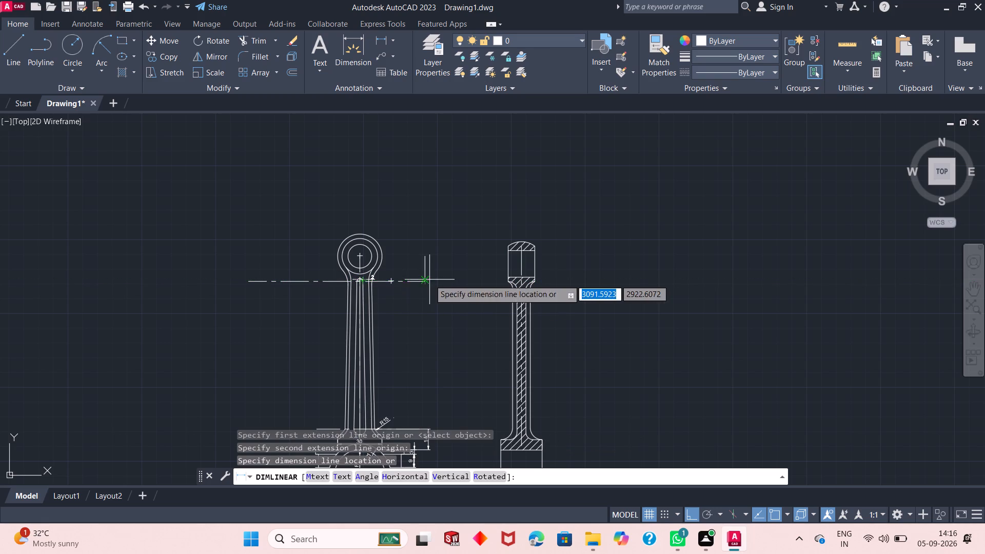
pyautogui.click(425, 321)
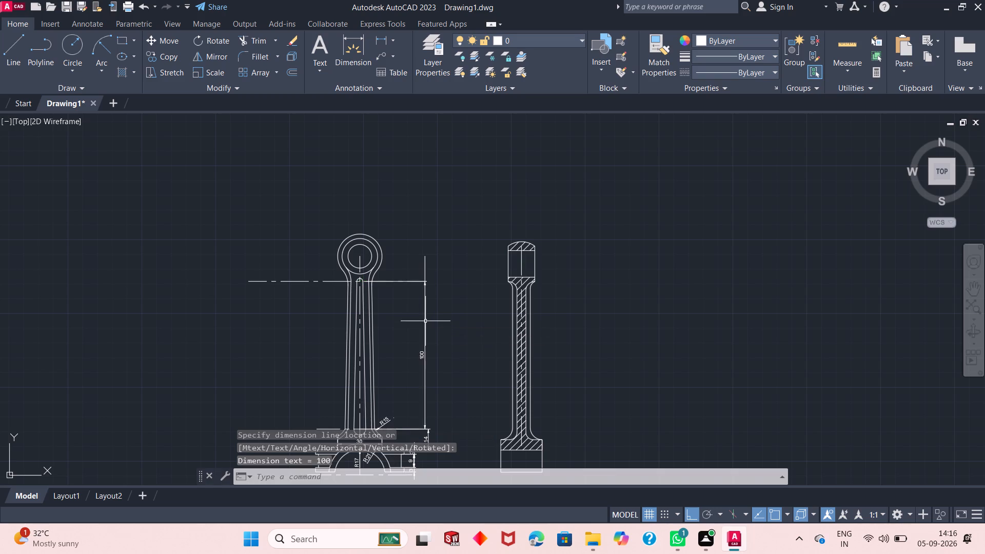
# Delete the stray short vertical line at the right end of the upper horizontal centreline.
pyautogui.click(425, 262)
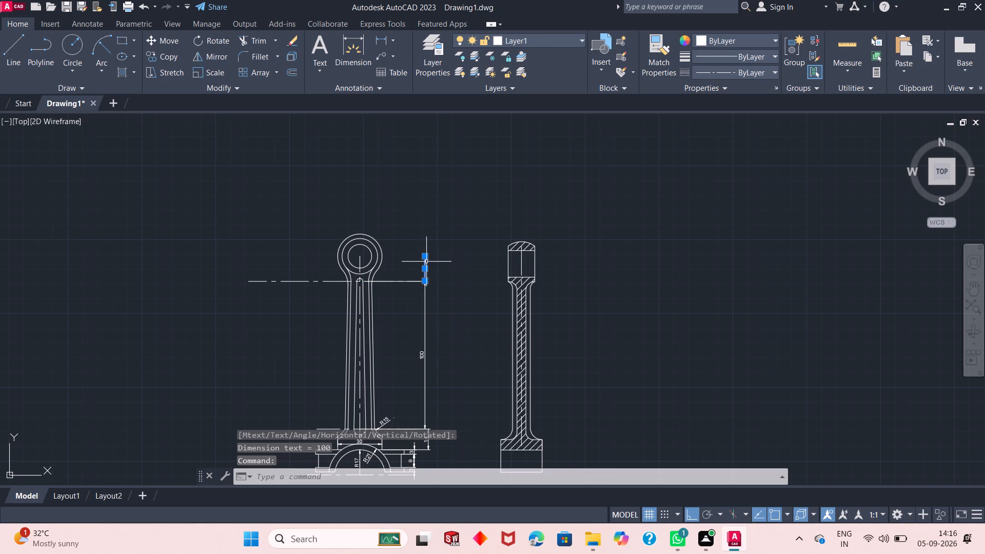
pyautogui.press('Delete')
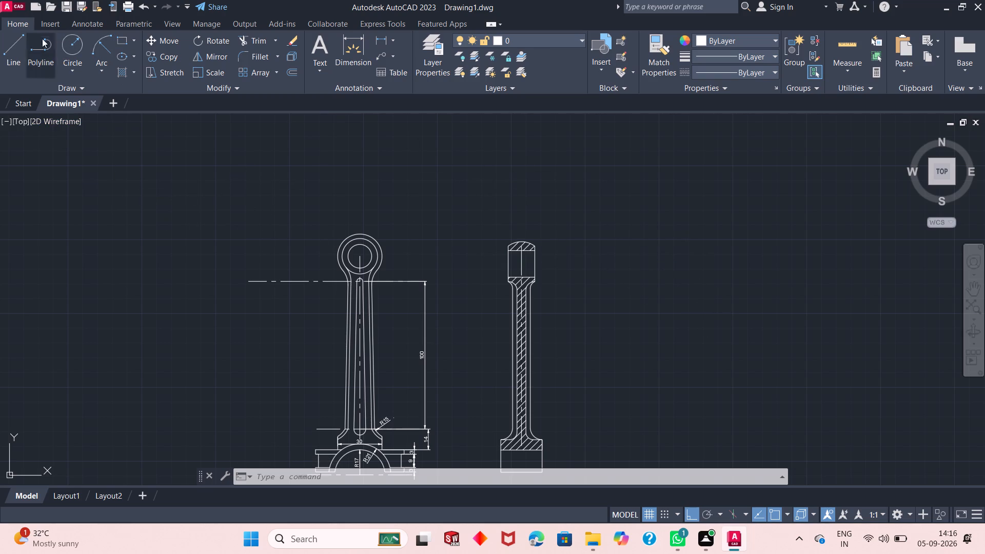
# Shorten the left end of the upper horizontal centreline by trimming it against a temporary vertical line, and trim away that line's remnants.
pyautogui.click(13, 50)
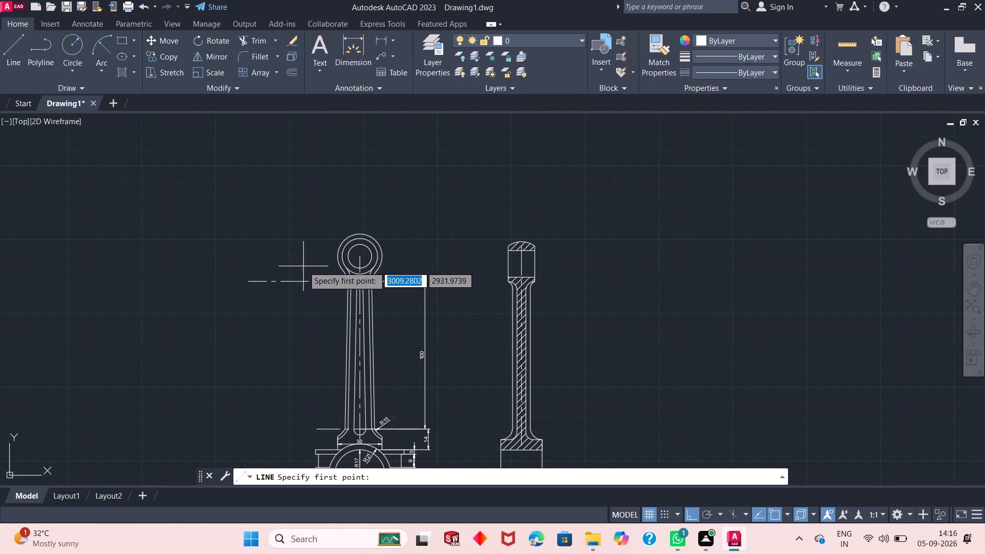
pyautogui.click(303, 266)
pyautogui.click(297, 315)
pyautogui.press('Escape')
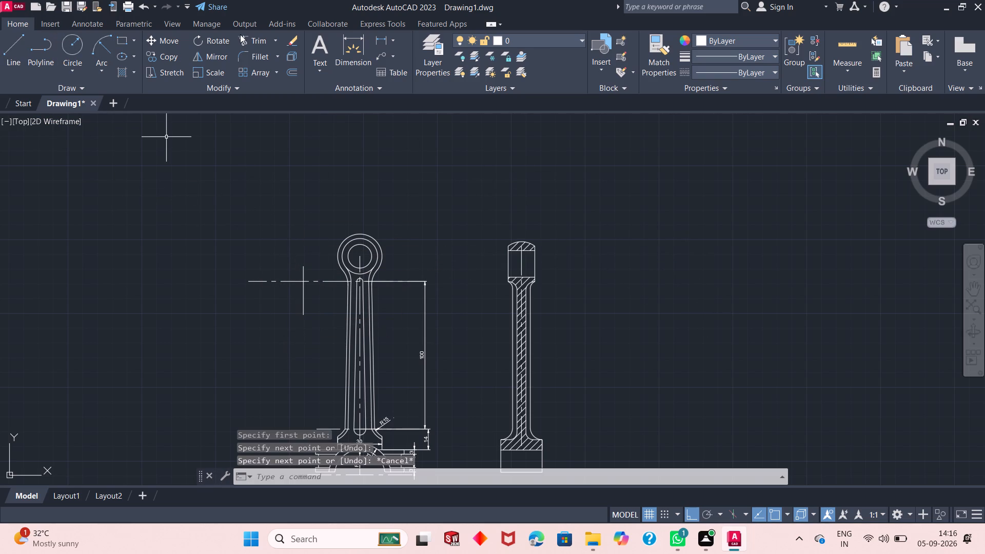
pyautogui.click(247, 34)
pyautogui.click(257, 275)
pyautogui.click(320, 311)
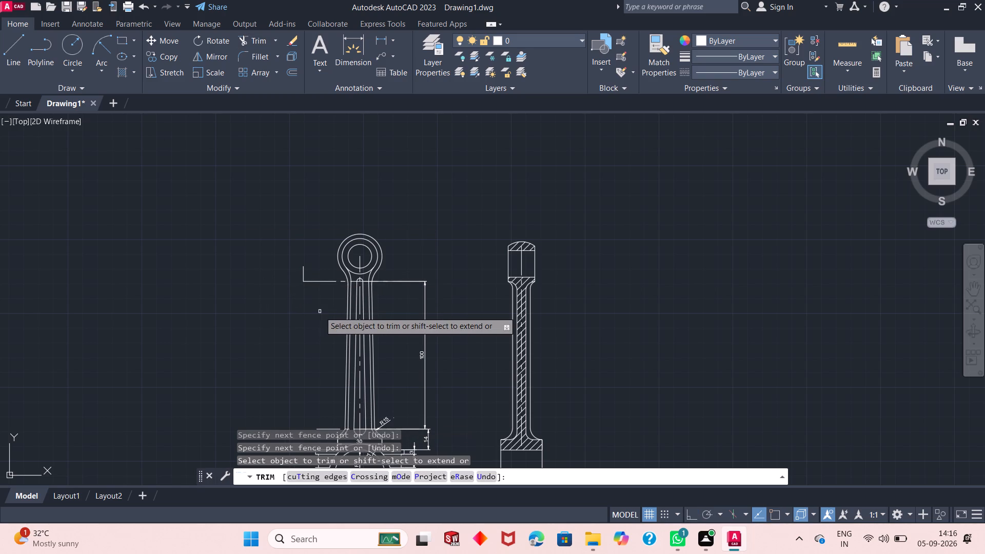
pyautogui.click(282, 266)
pyautogui.click(309, 276)
pyautogui.press('Escape')
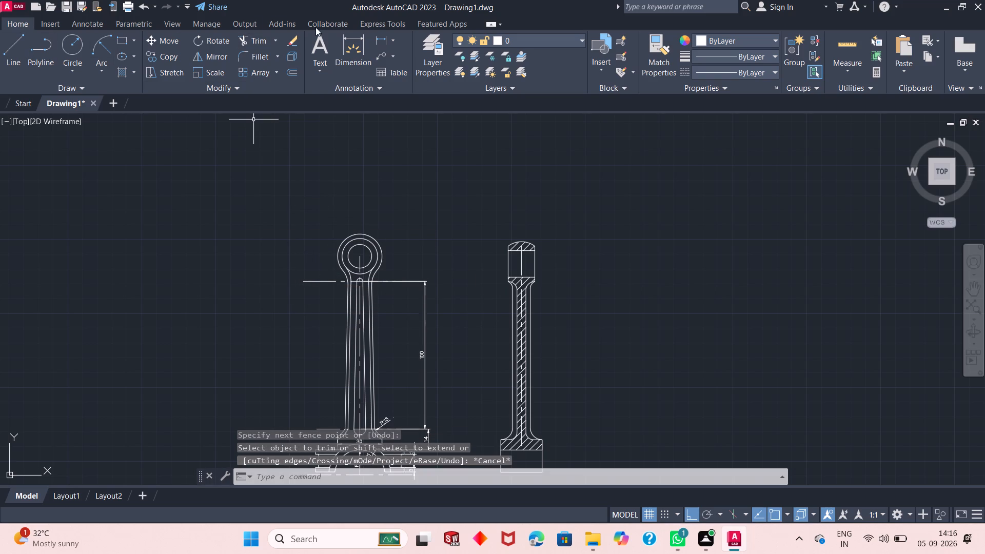
# Add a vertical linear dimension from the small-end circle centre to the upper horizontal centreline, directly above the 100 dimension.
pyautogui.click(382, 34)
pyautogui.click(359, 256)
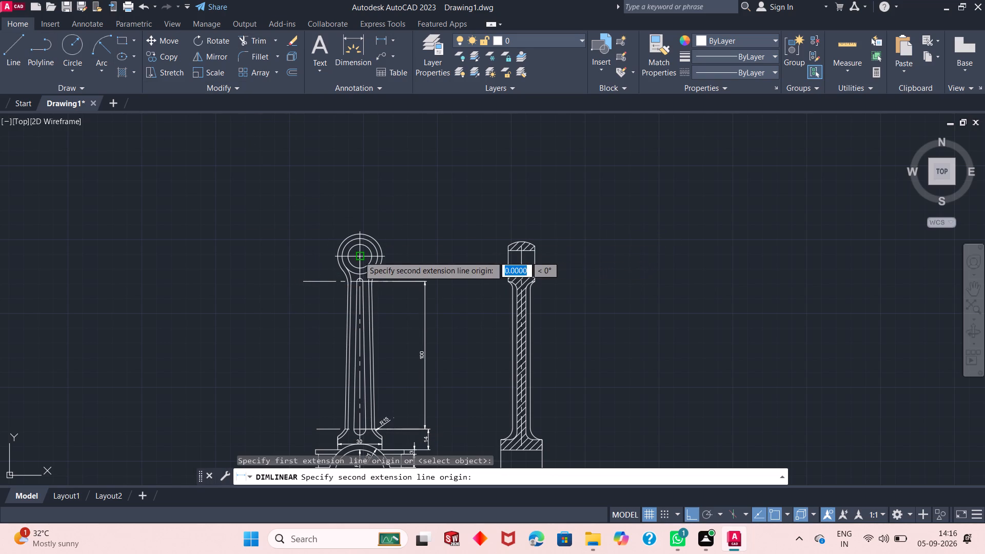
pyautogui.click(359, 284)
pyautogui.click(424, 271)
pyautogui.press('Escape')
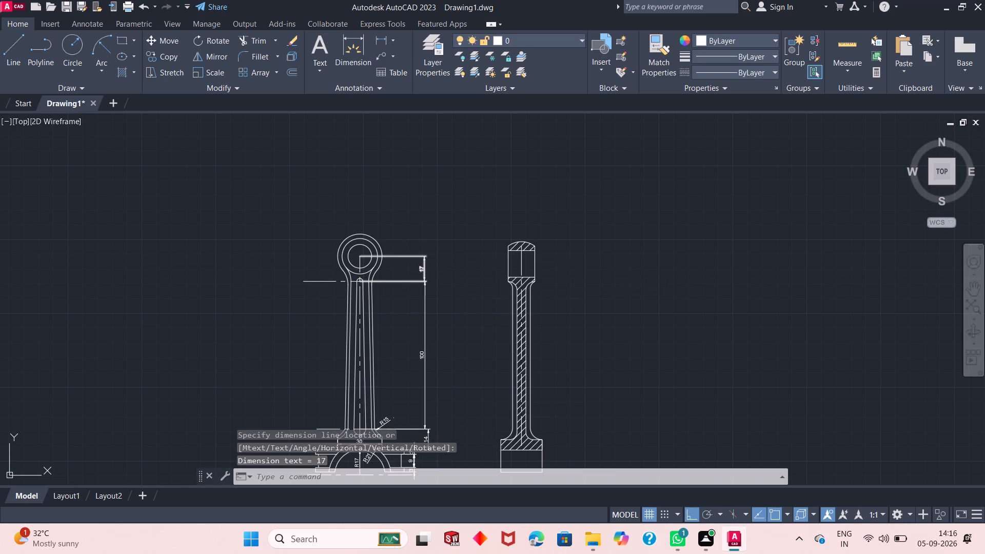
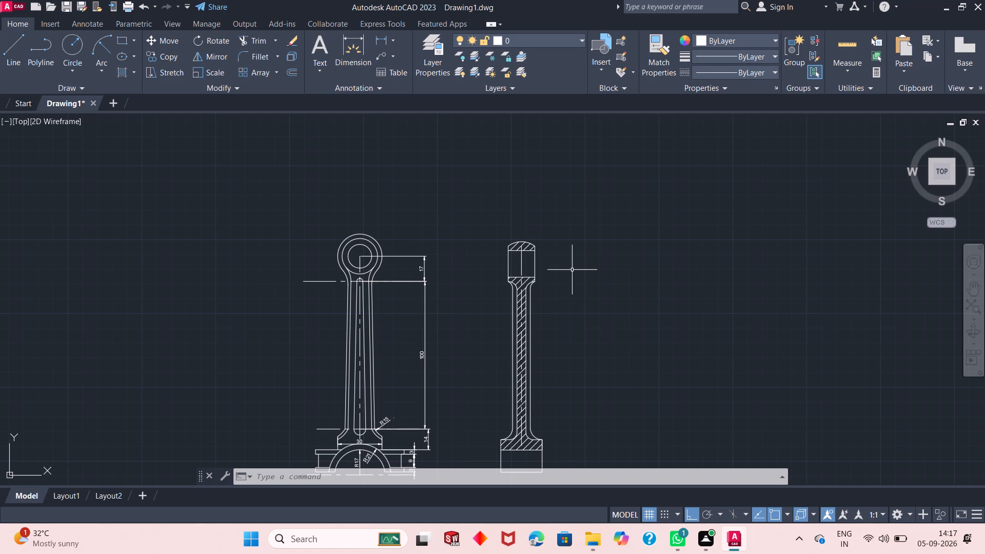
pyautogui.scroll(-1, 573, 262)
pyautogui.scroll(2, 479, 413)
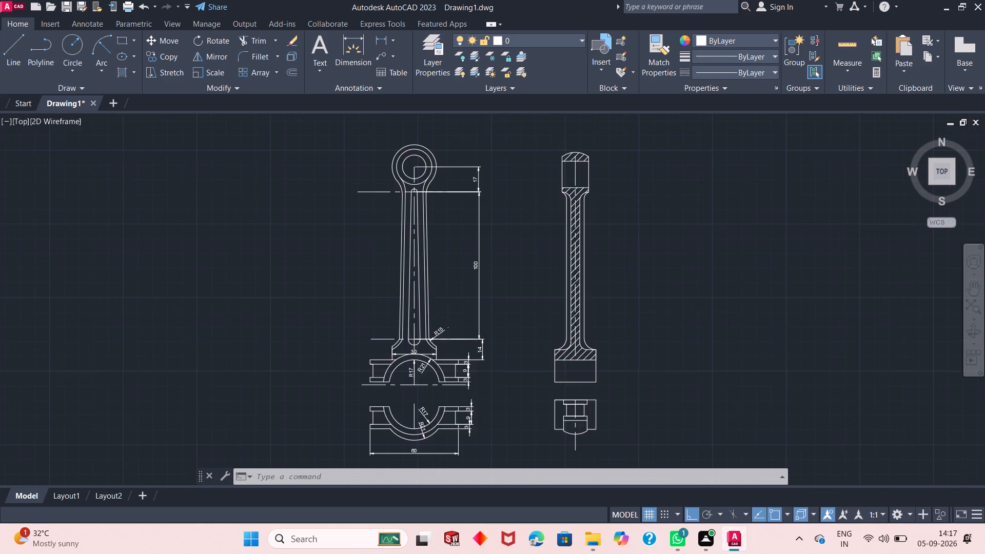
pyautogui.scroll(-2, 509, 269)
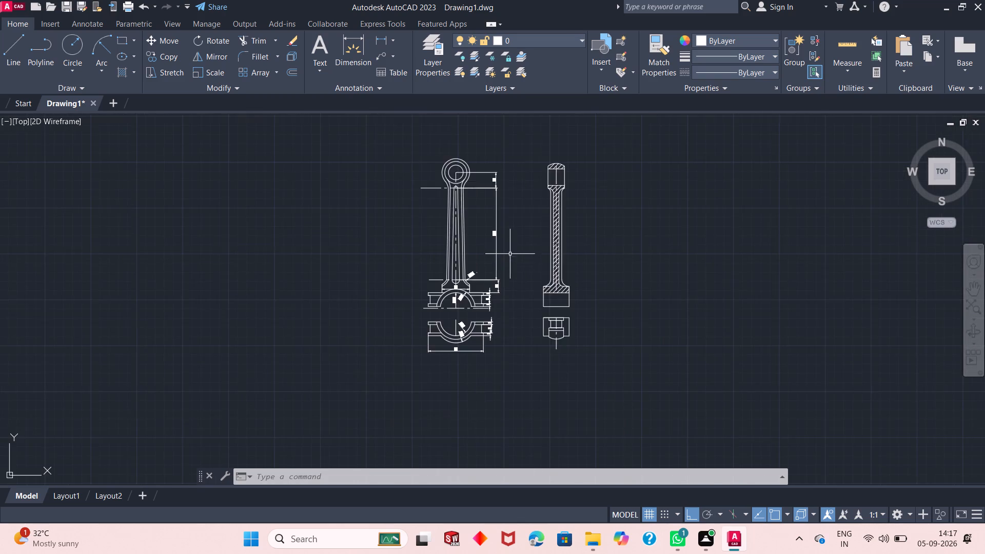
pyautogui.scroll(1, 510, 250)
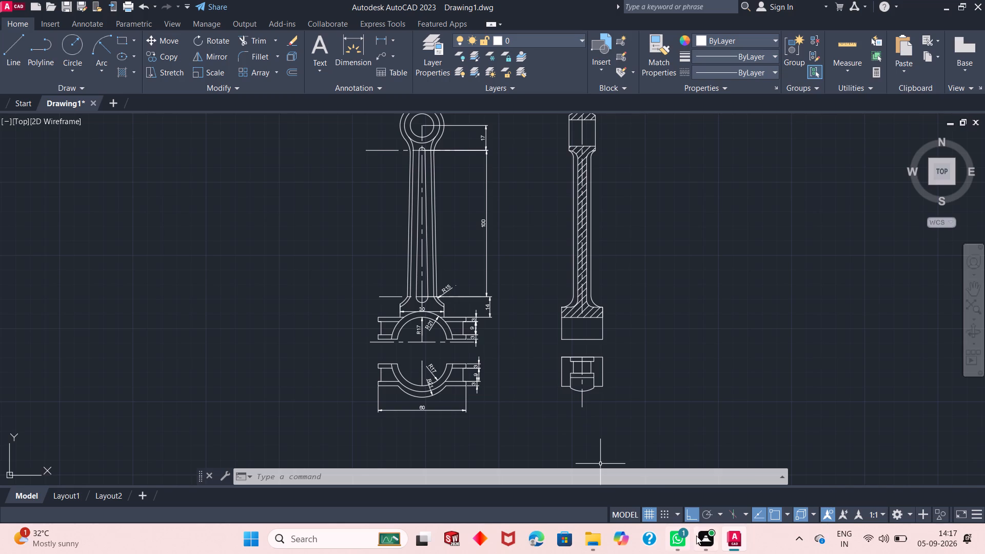
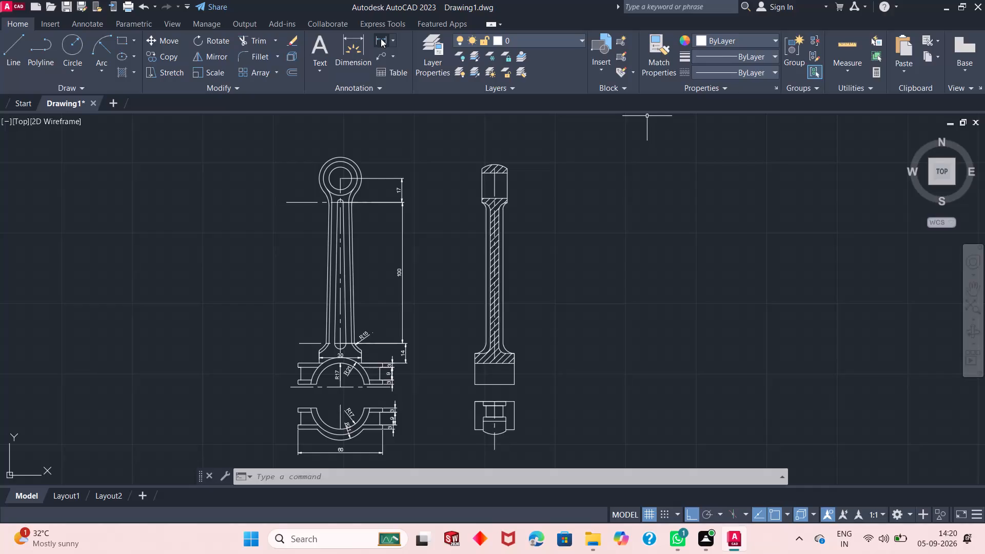
# Add vertical linear dimensions to the small end in the sectional side view: its bore height and its straight outer side.
pyautogui.click(506, 173)
pyautogui.click(505, 197)
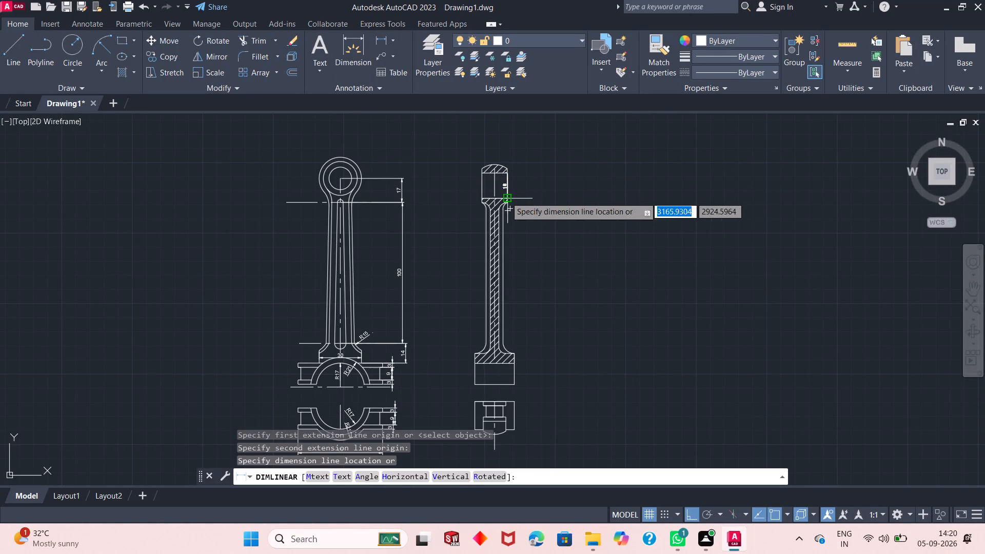
pyautogui.click(471, 186)
pyautogui.scroll(2, 471, 144)
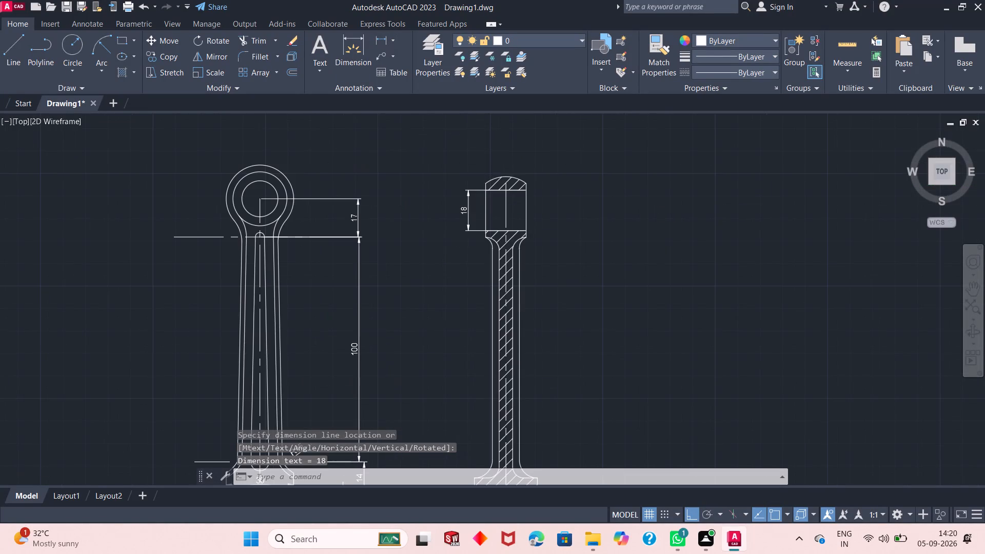
pyautogui.click(384, 43)
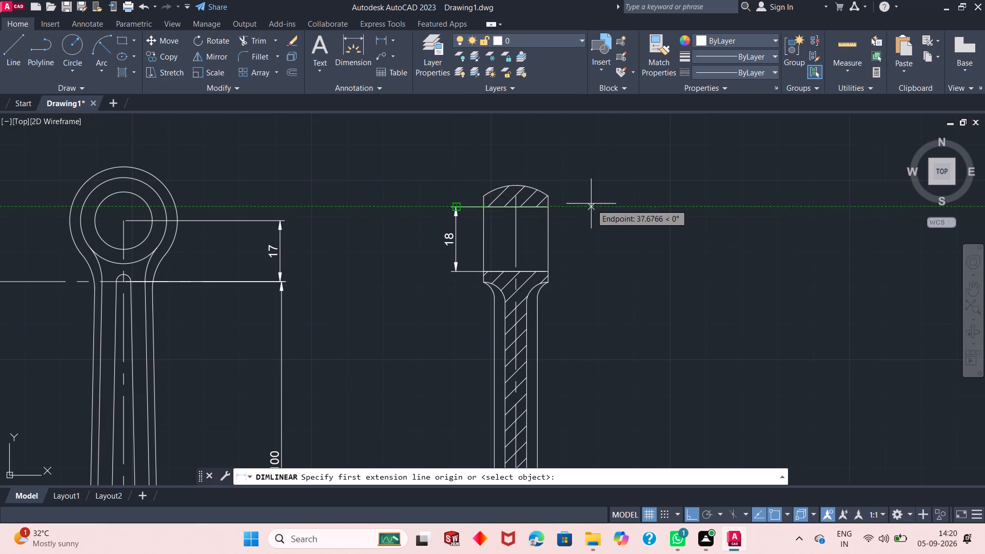
pyautogui.click(544, 198)
pyautogui.click(549, 282)
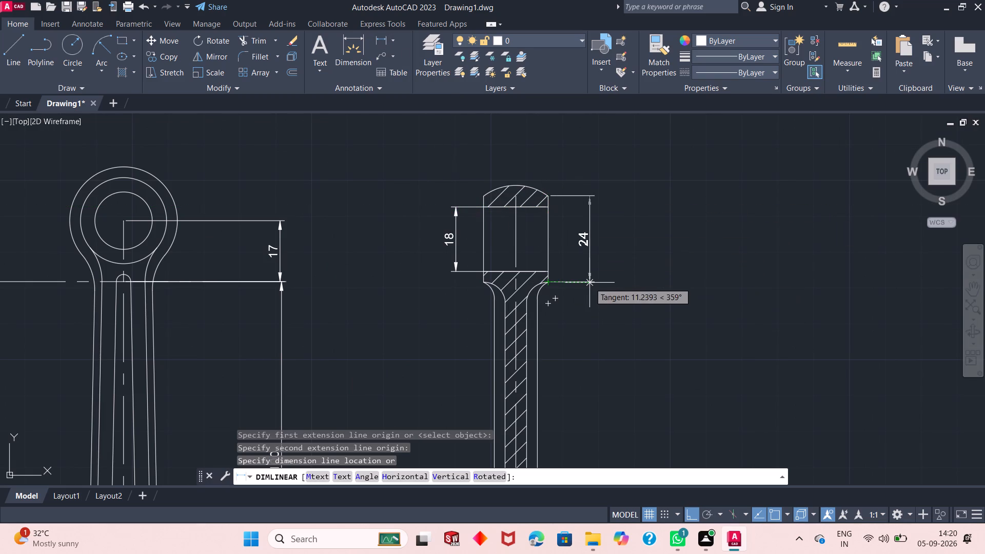
pyautogui.click(575, 283)
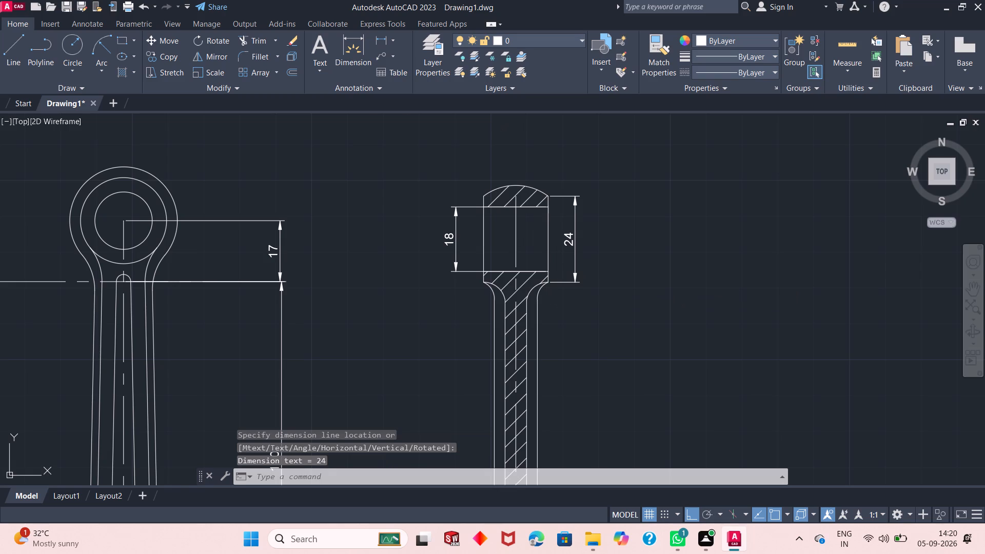
# Dimension the small end's width horizontally above its rounded top in the sectional side view.
pyautogui.click(382, 43)
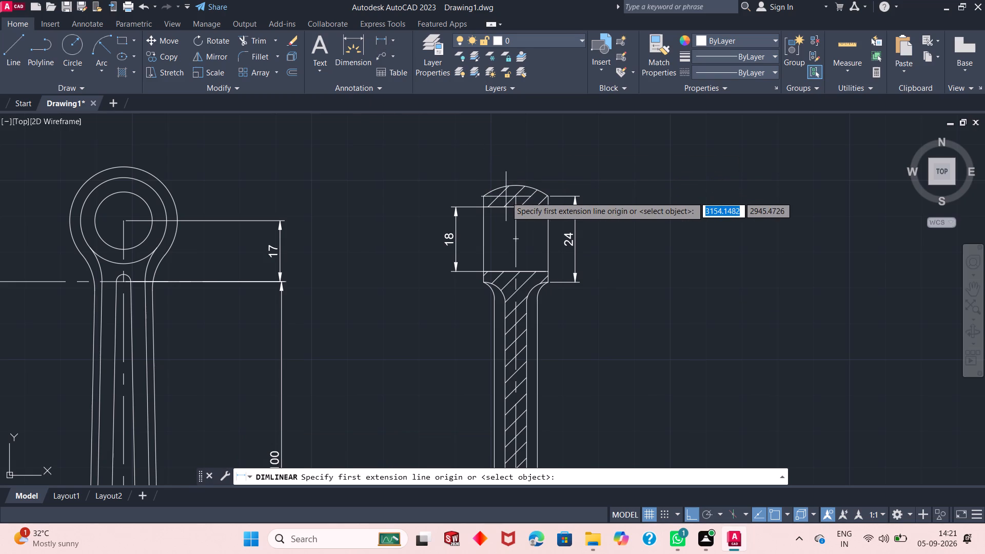
pyautogui.click(481, 207)
pyautogui.click(545, 207)
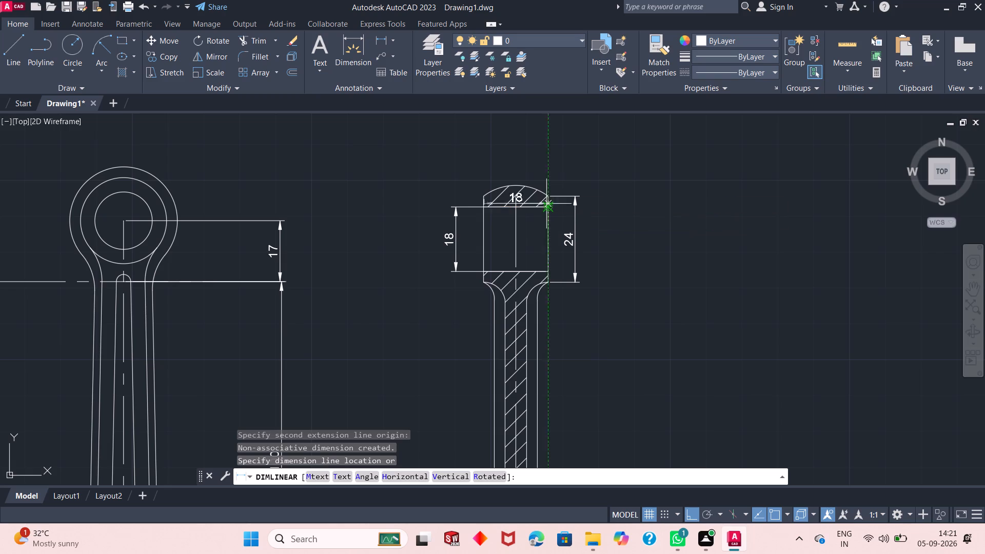
pyautogui.click(548, 167)
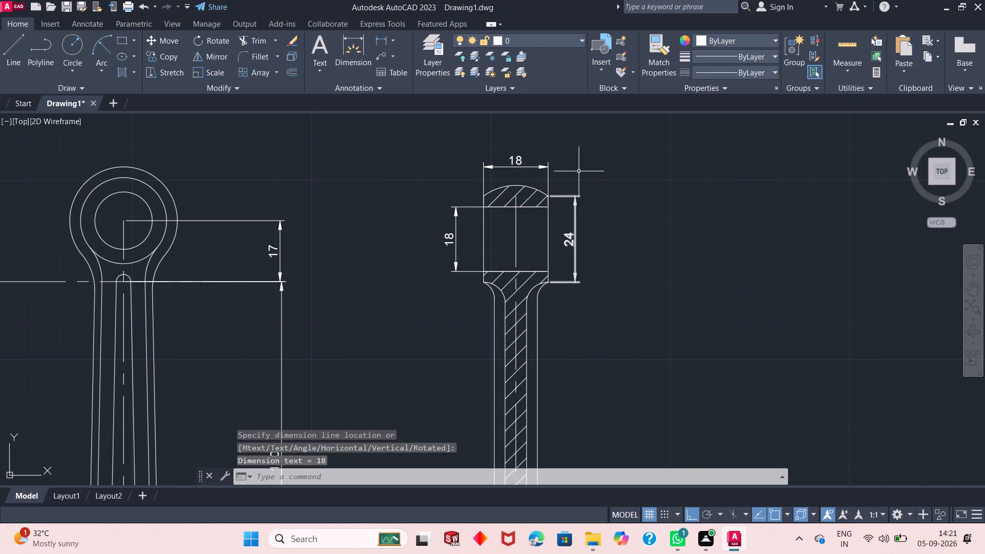
# Draw a line 1 unit up from the big end's lower corner in the side view, continuing straight across to its opposite edge.
pyautogui.scroll(-2, 573, 149)
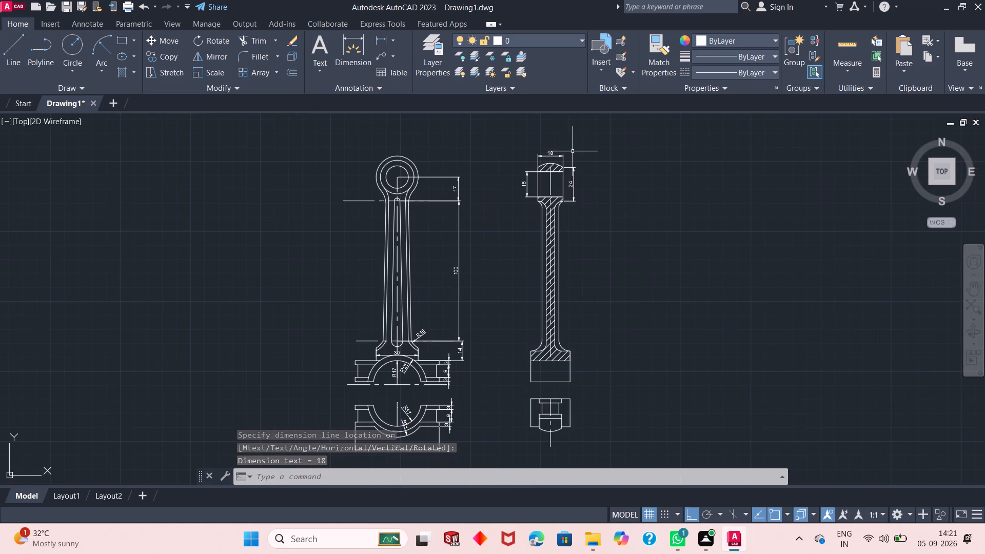
pyautogui.scroll(3, 557, 378)
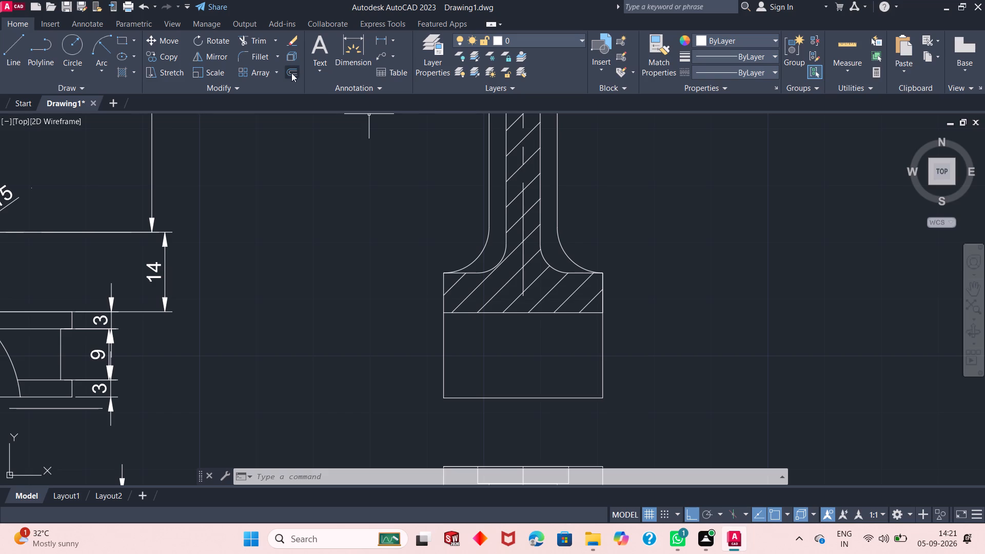
pyautogui.scroll(-2, 592, 344)
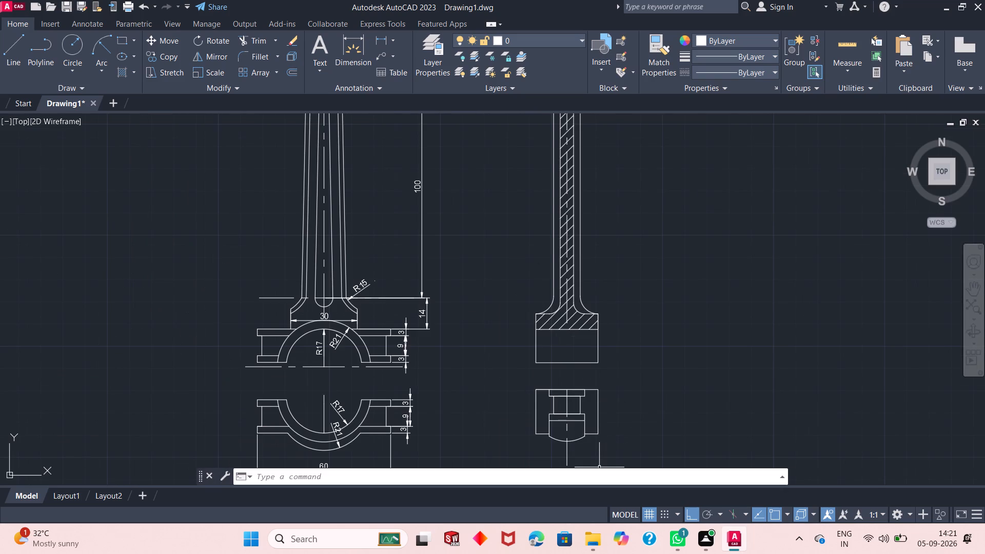
pyautogui.scroll(3, 593, 480)
pyautogui.scroll(-1, 587, 399)
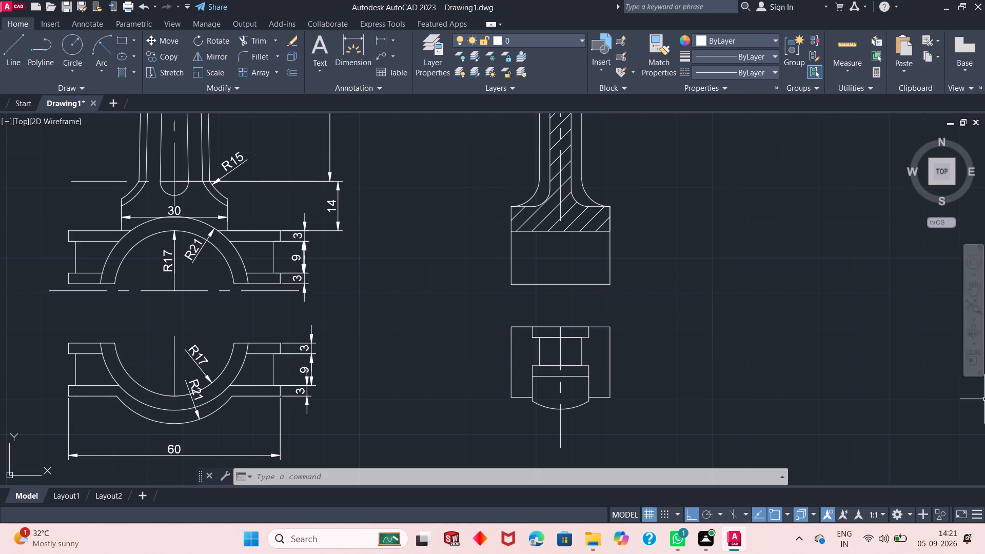
pyautogui.click(18, 50)
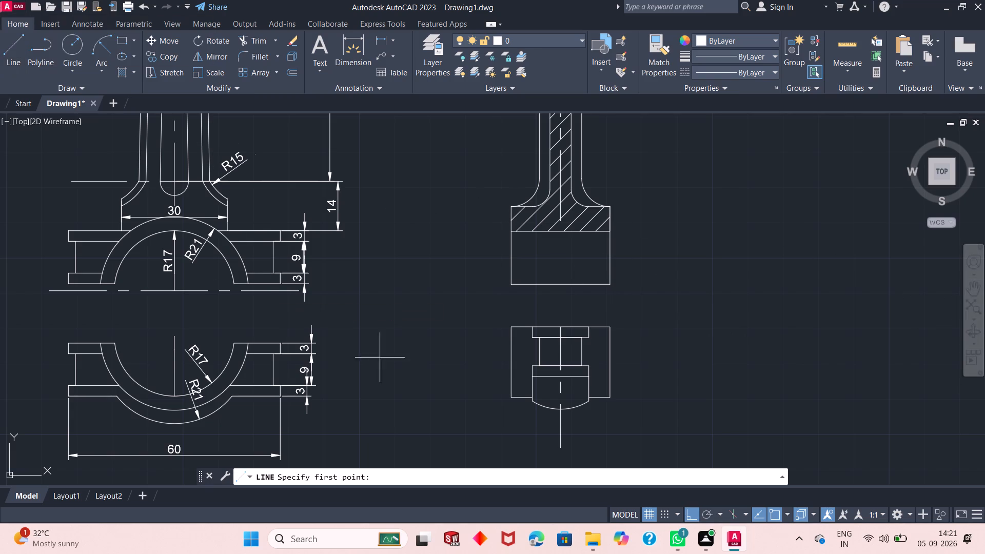
pyautogui.click(508, 285)
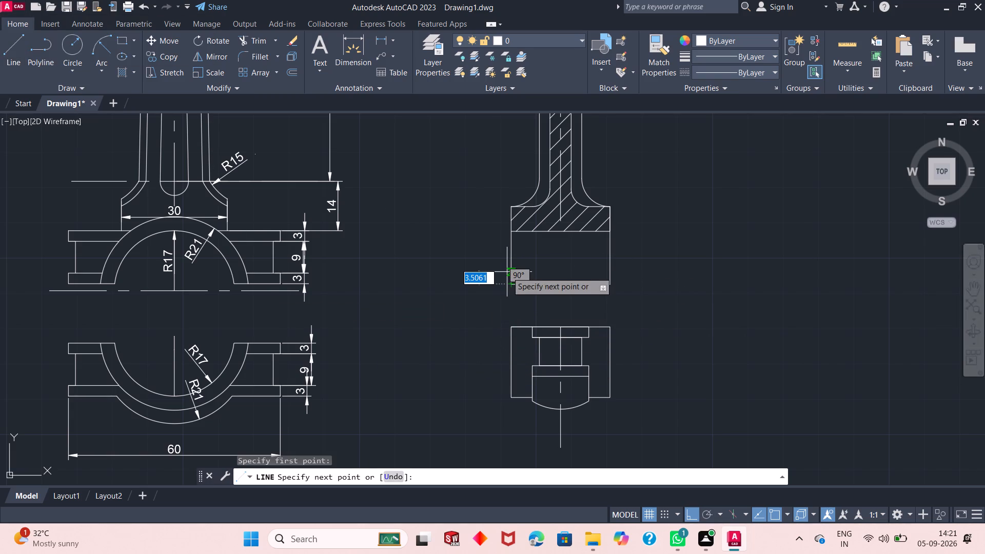
pyautogui.press('1')
pyautogui.press('Return')
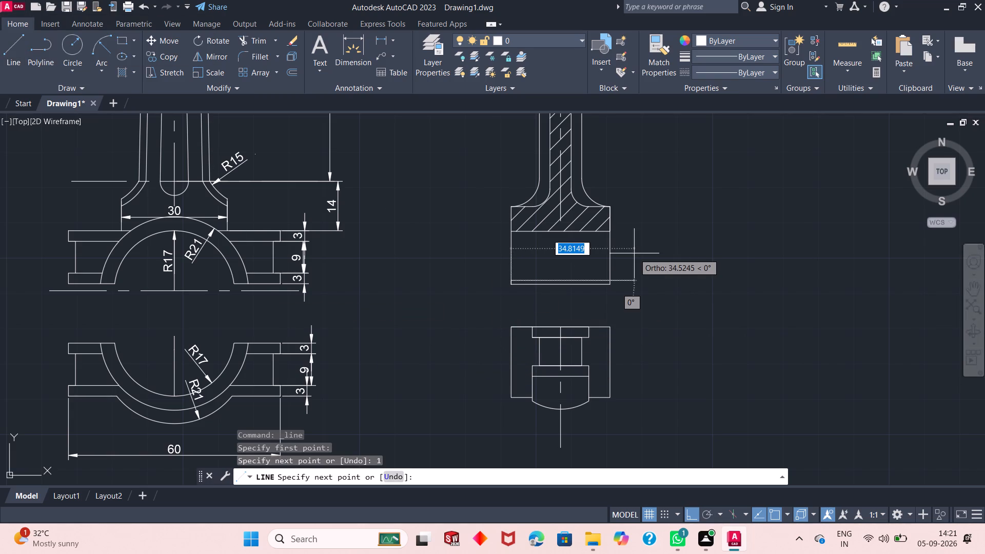
pyautogui.click(610, 279)
pyautogui.press('Escape')
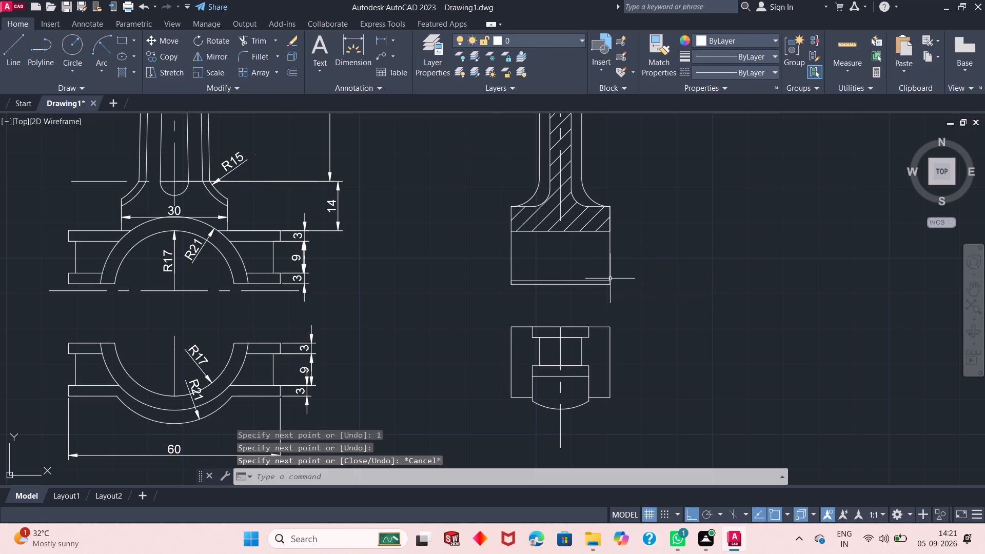
# Trim the big end's two side edges between the new horizontal line and the bottom line in the side view.
pyautogui.scroll(-4, 605, 281)
pyautogui.scroll(4, 605, 281)
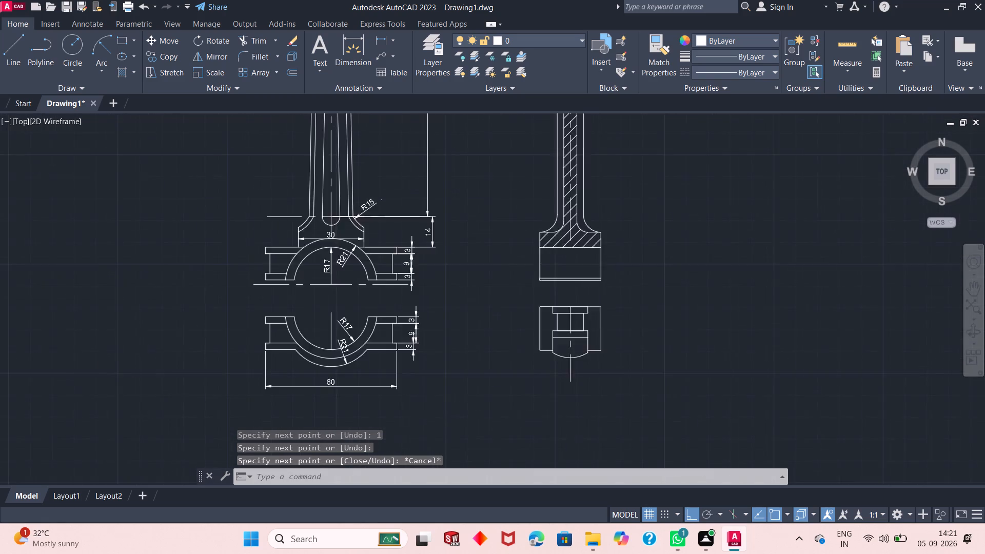
pyautogui.scroll(2, 605, 281)
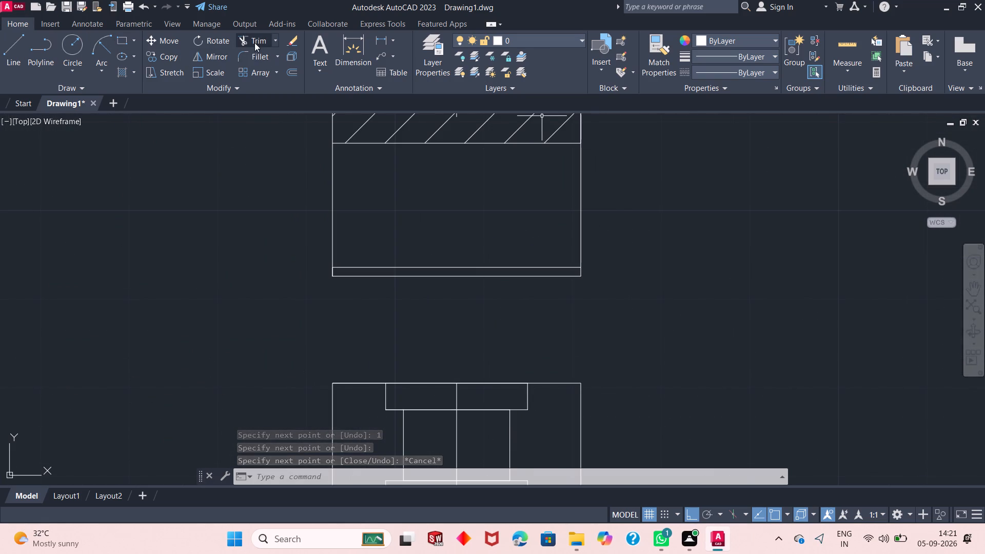
pyautogui.click(254, 43)
pyautogui.click(339, 272)
pyautogui.click(309, 272)
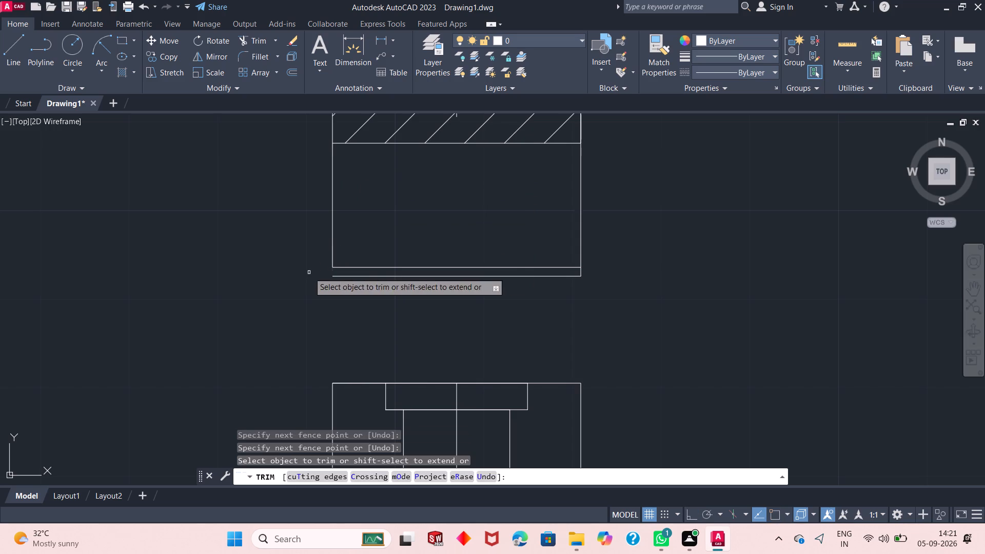
pyautogui.click(576, 271)
pyautogui.click(594, 271)
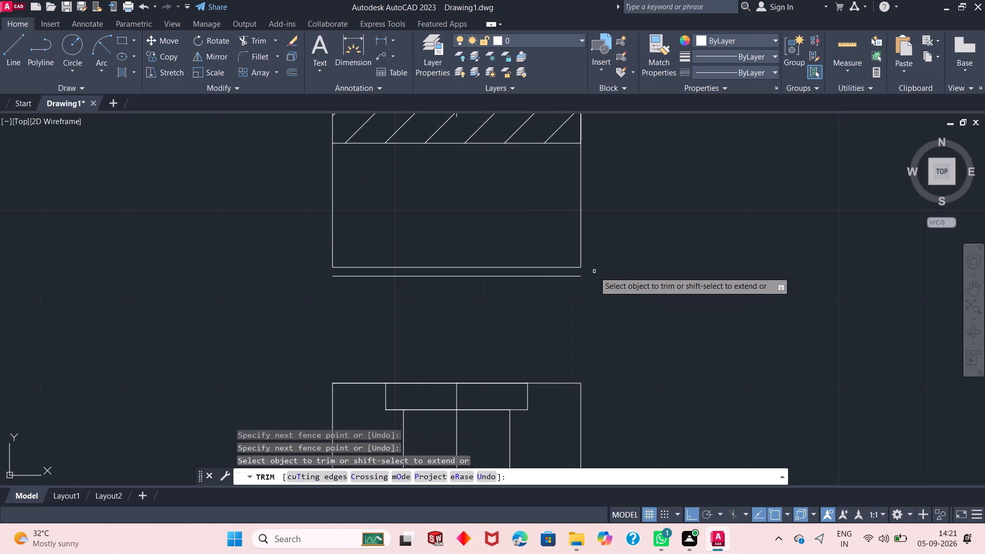
pyautogui.scroll(-2, 595, 271)
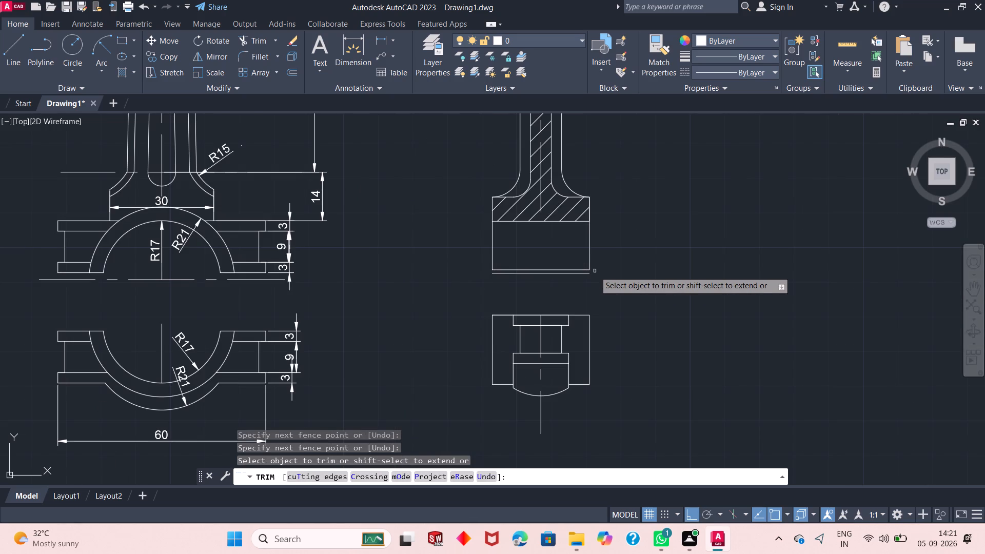
pyautogui.press('Escape')
# Dimension the big end's height in the side view, from the hatched block's upper corner to the bottom line.
pyautogui.click(380, 40)
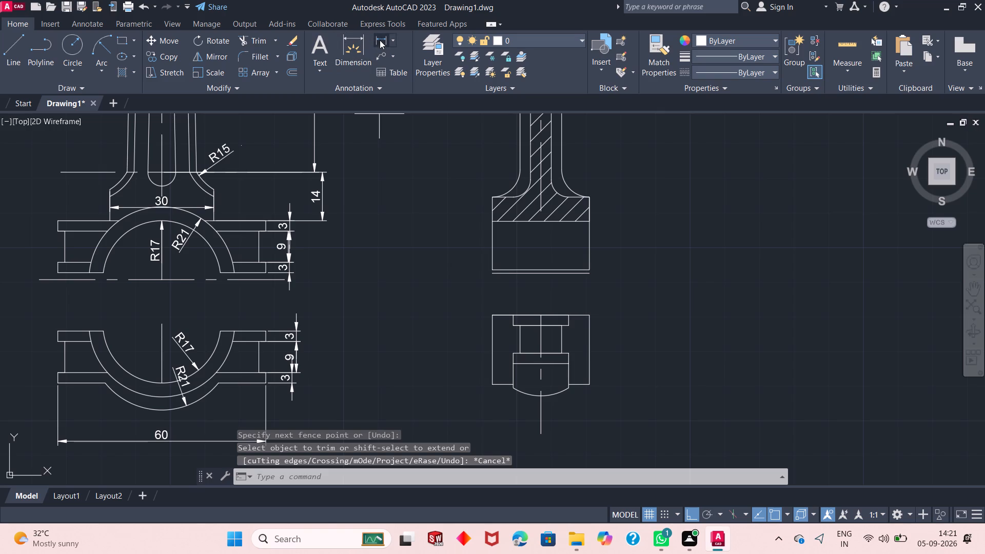
pyautogui.click(587, 196)
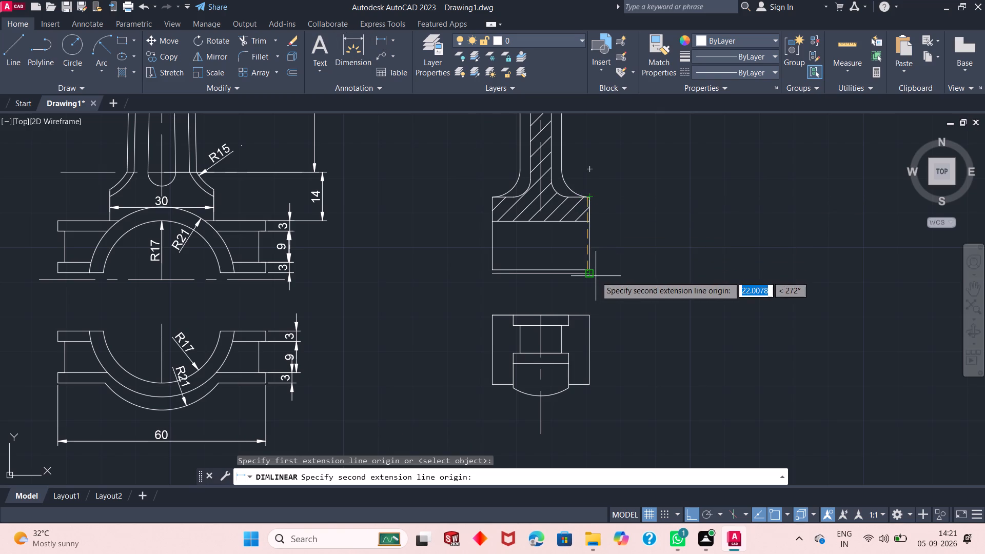
pyautogui.click(596, 276)
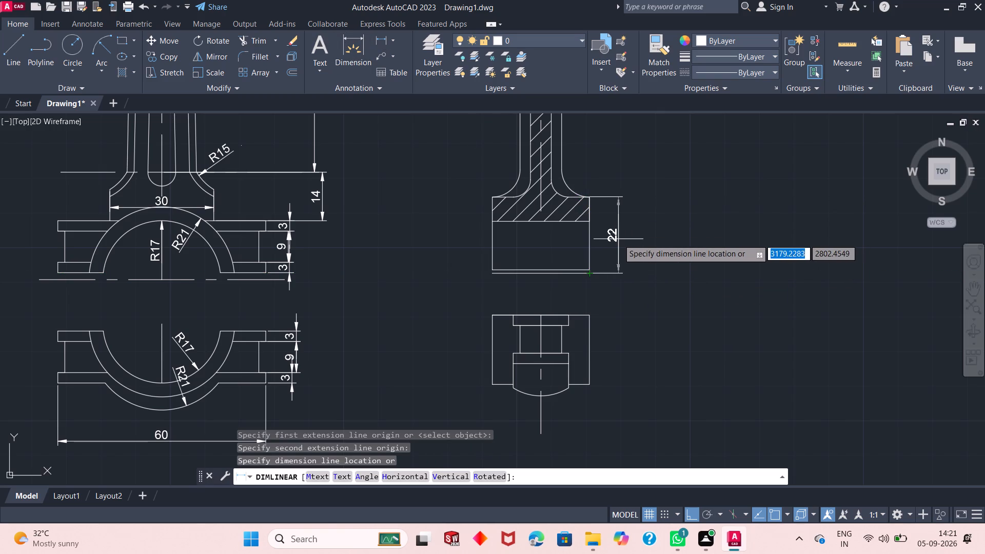
pyautogui.click(618, 239)
pyautogui.press('Escape')
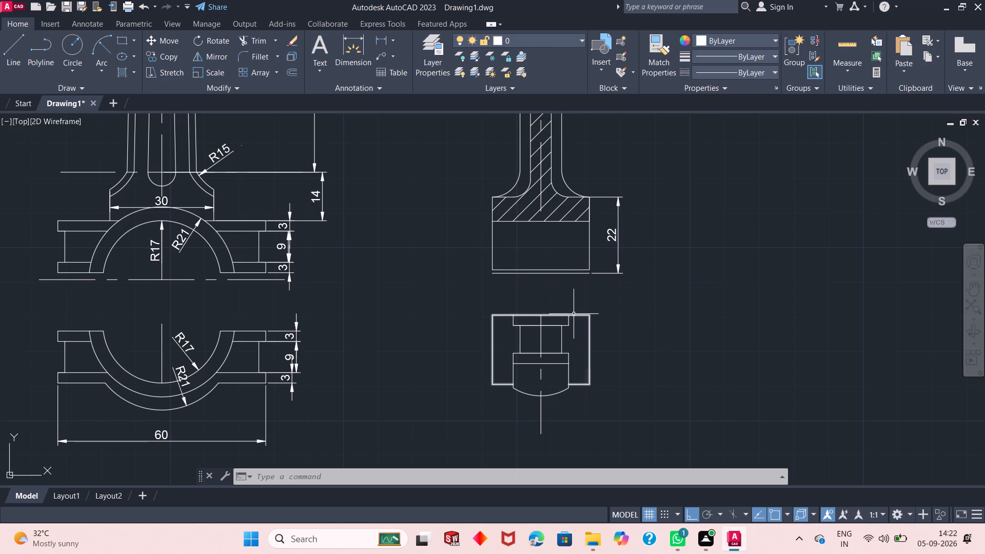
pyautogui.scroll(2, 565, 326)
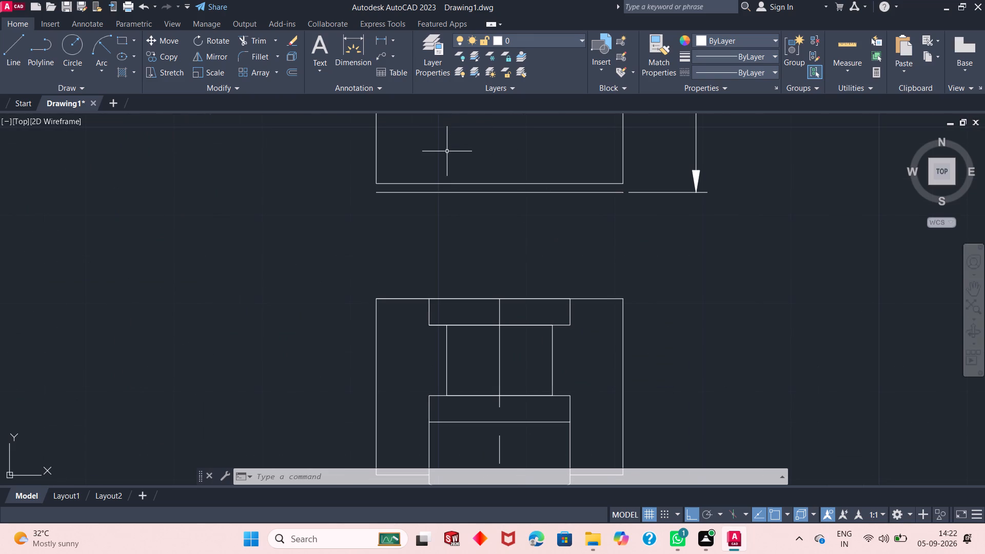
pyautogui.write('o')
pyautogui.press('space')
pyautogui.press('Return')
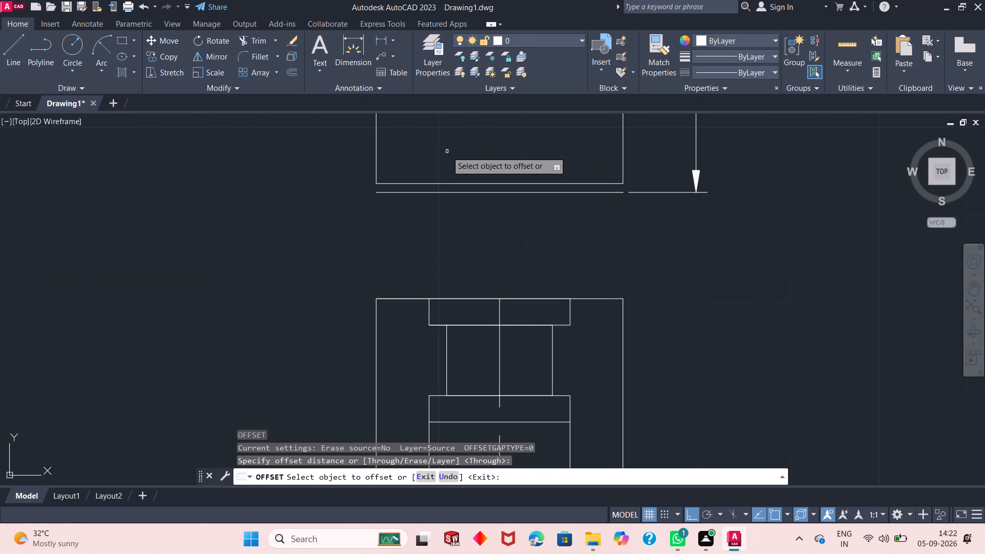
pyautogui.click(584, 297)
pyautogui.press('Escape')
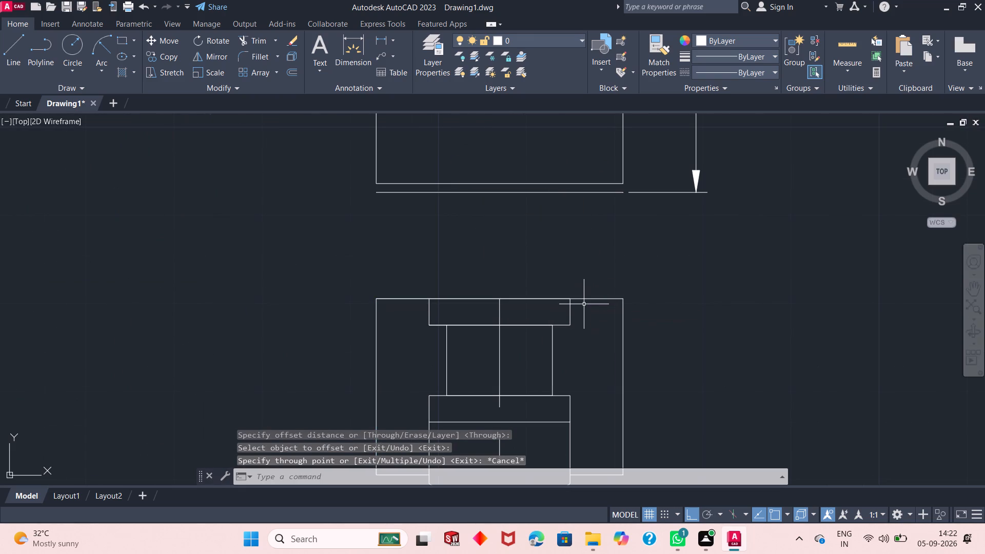
# Draw a line 1 unit down from the cap's upper corner in the side view, continuing straight across to its opposite edge.
pyautogui.click(10, 55)
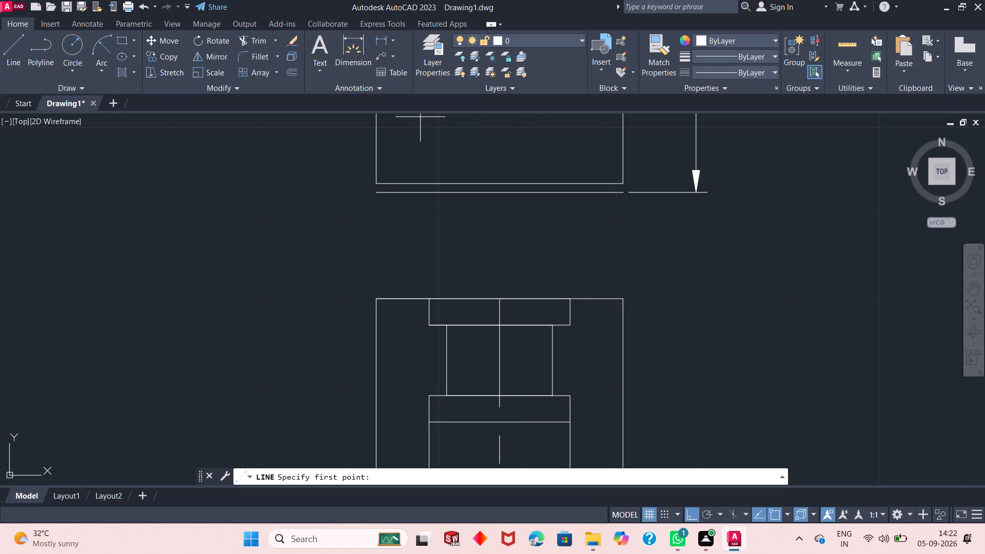
pyautogui.click(374, 300)
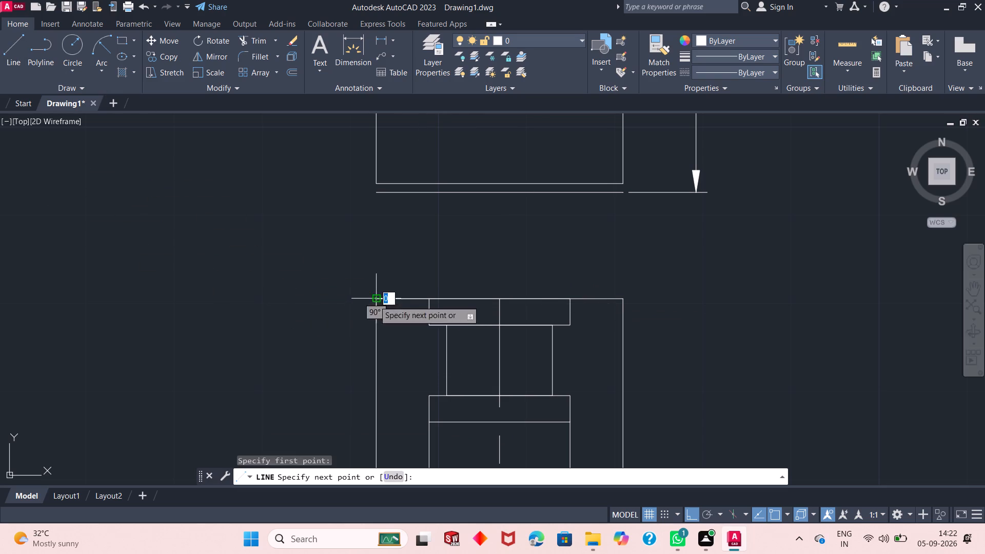
pyautogui.press('1')
pyautogui.press('Return')
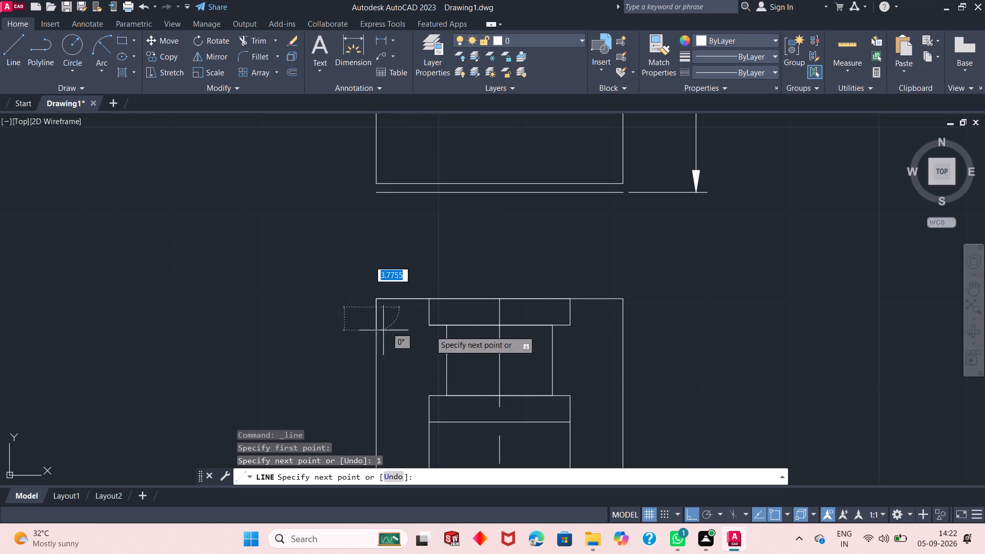
pyautogui.click(624, 305)
pyautogui.press('Escape')
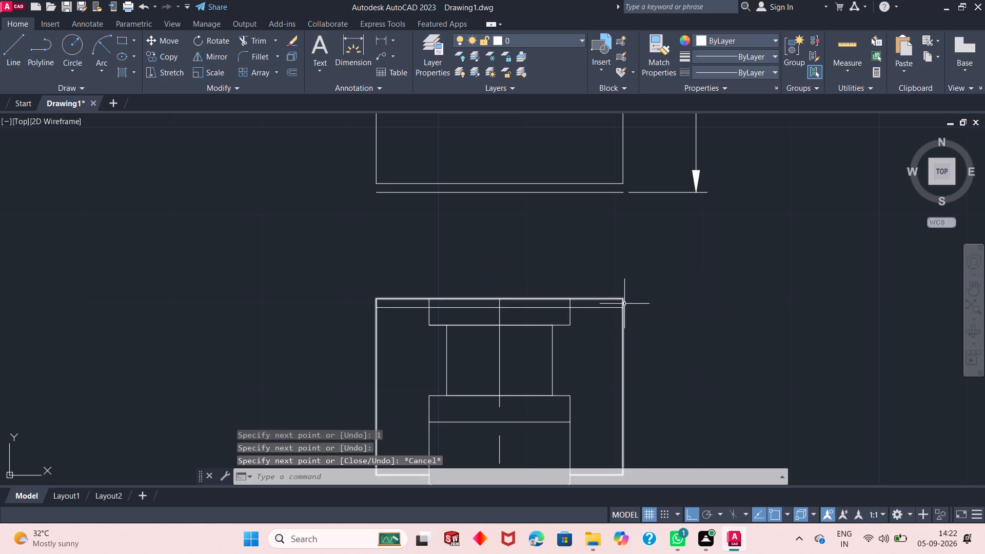
# Trim the cap's side edges and inner vertical lines between its top line and the new horizontal line.
pyautogui.click(249, 40)
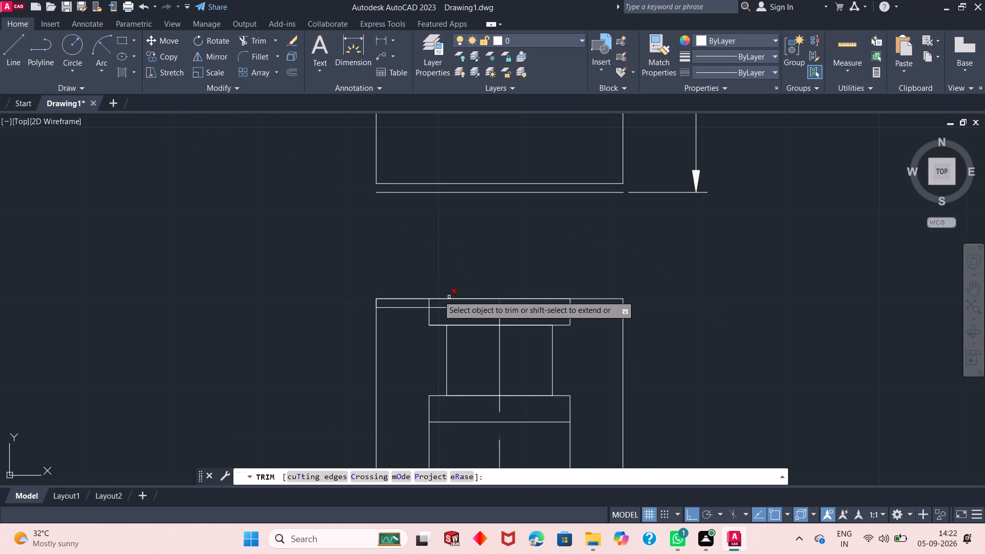
pyautogui.click(368, 302)
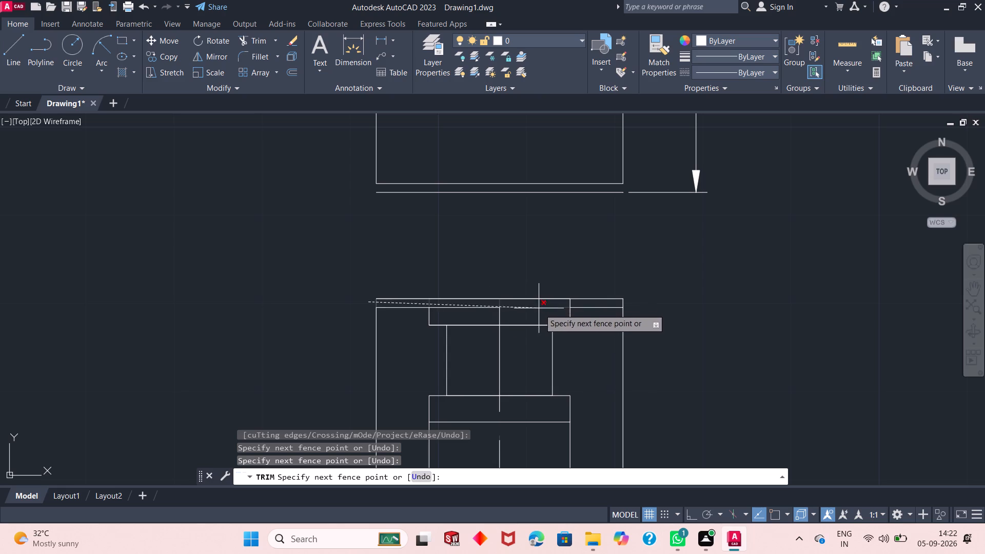
pyautogui.click(634, 304)
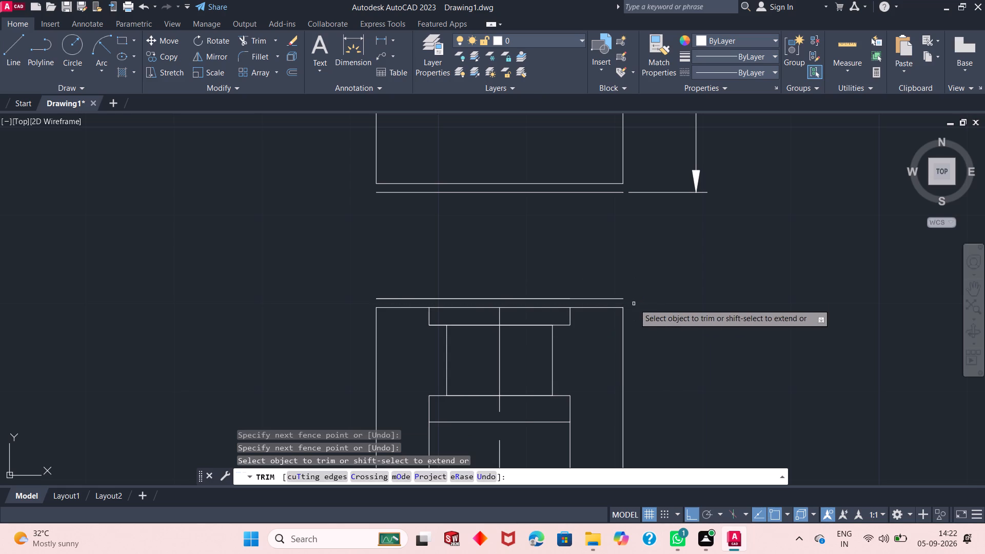
# Finish trimming the cap's side edges and inner vertical lines in the side view.
pyautogui.rightClick(657, 268)
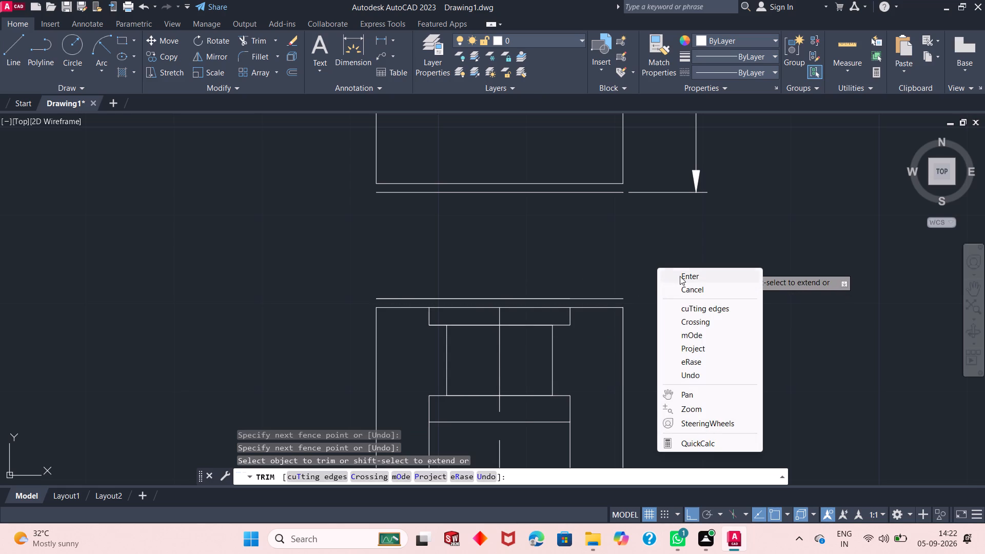
pyautogui.click(680, 276)
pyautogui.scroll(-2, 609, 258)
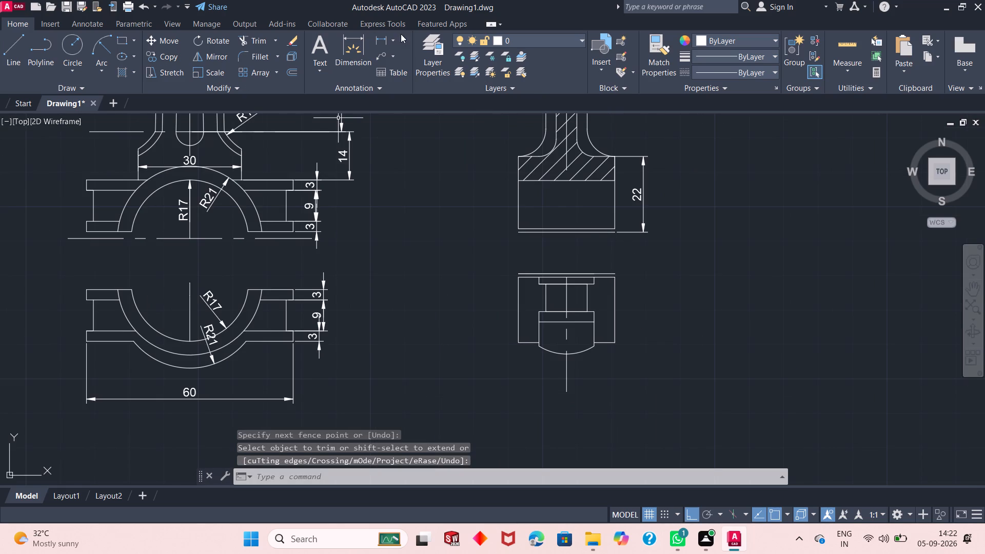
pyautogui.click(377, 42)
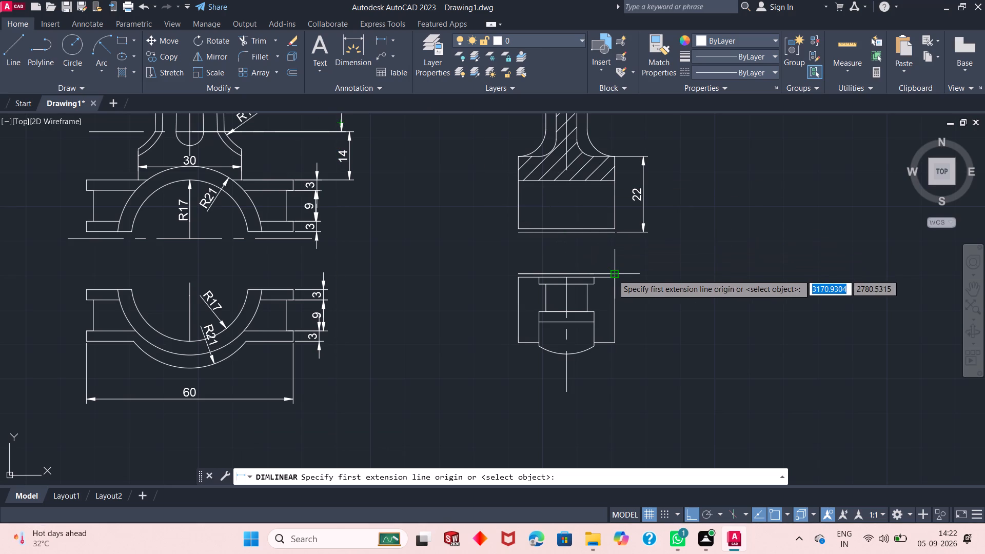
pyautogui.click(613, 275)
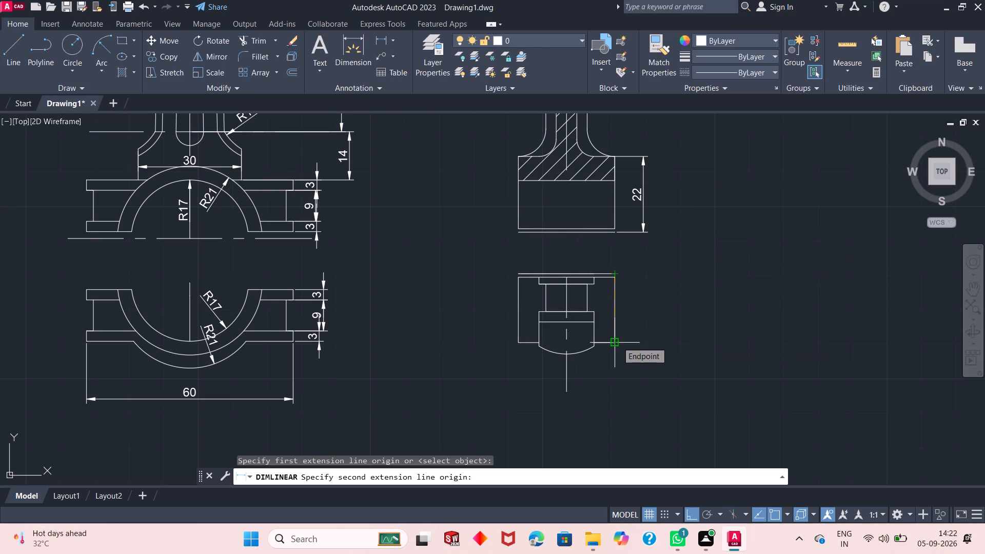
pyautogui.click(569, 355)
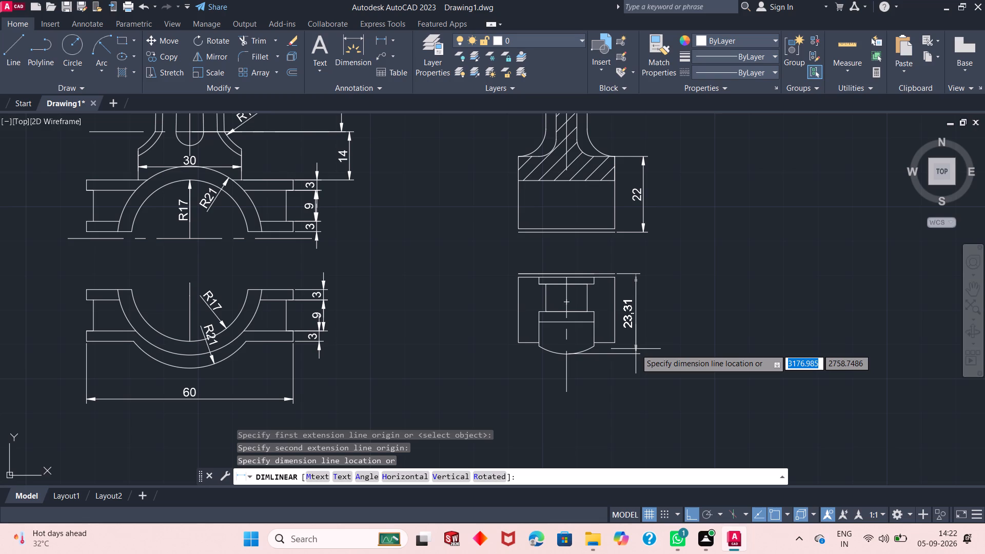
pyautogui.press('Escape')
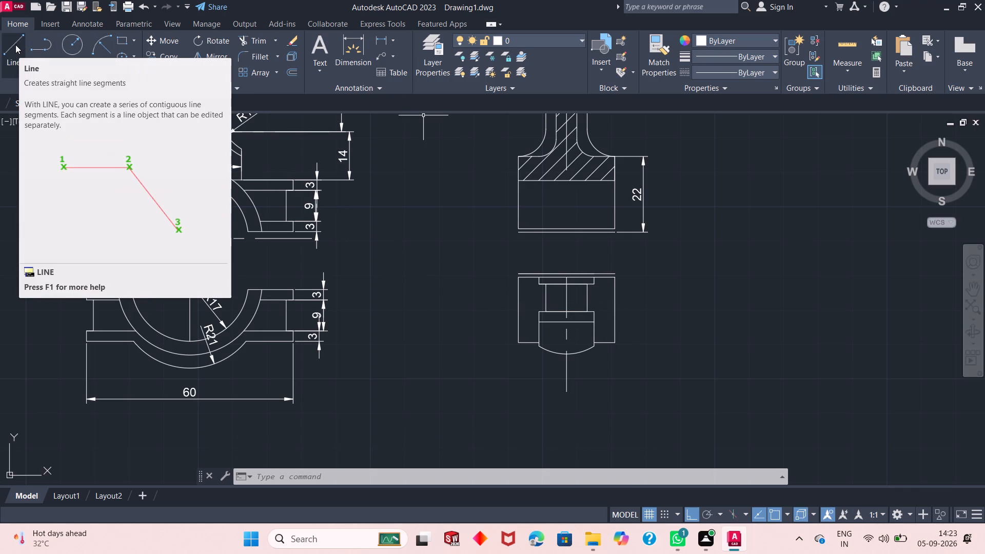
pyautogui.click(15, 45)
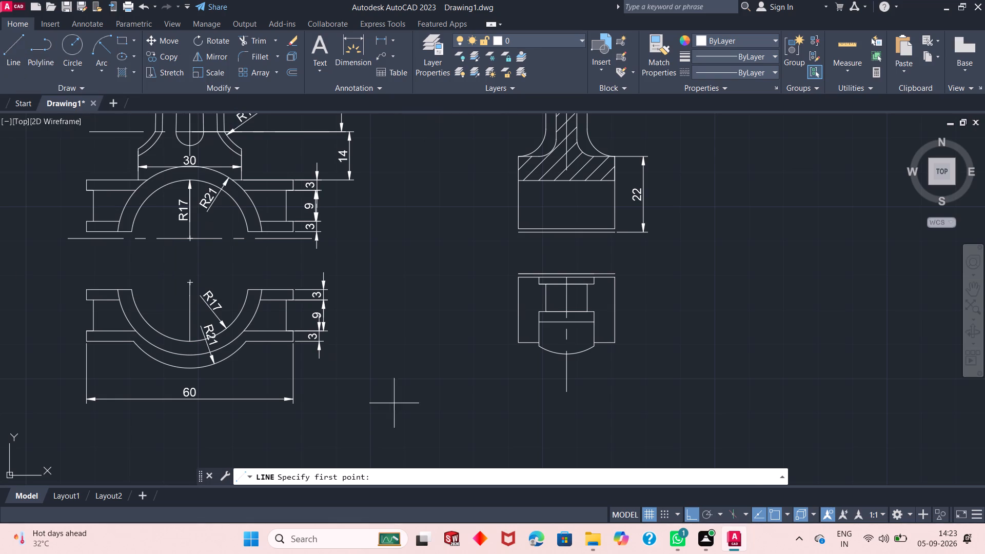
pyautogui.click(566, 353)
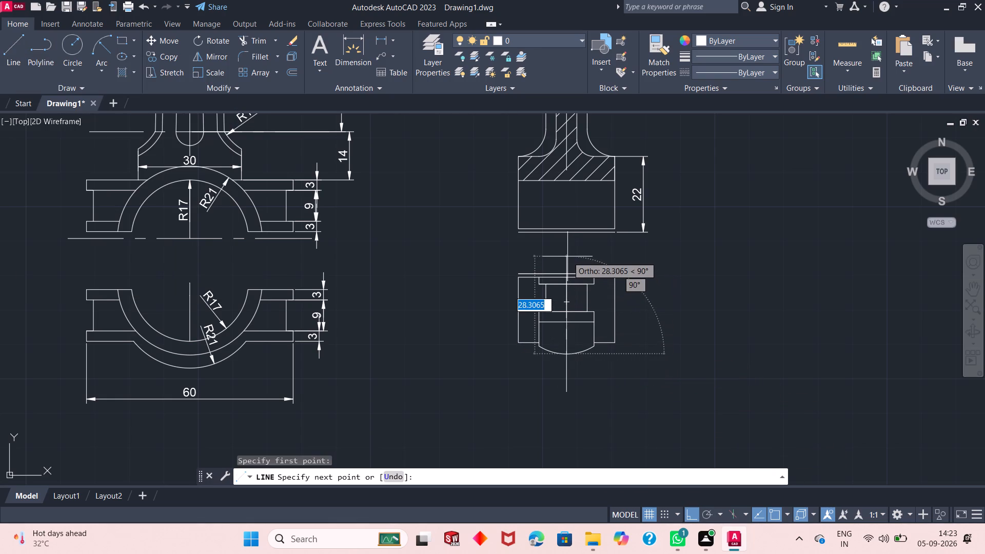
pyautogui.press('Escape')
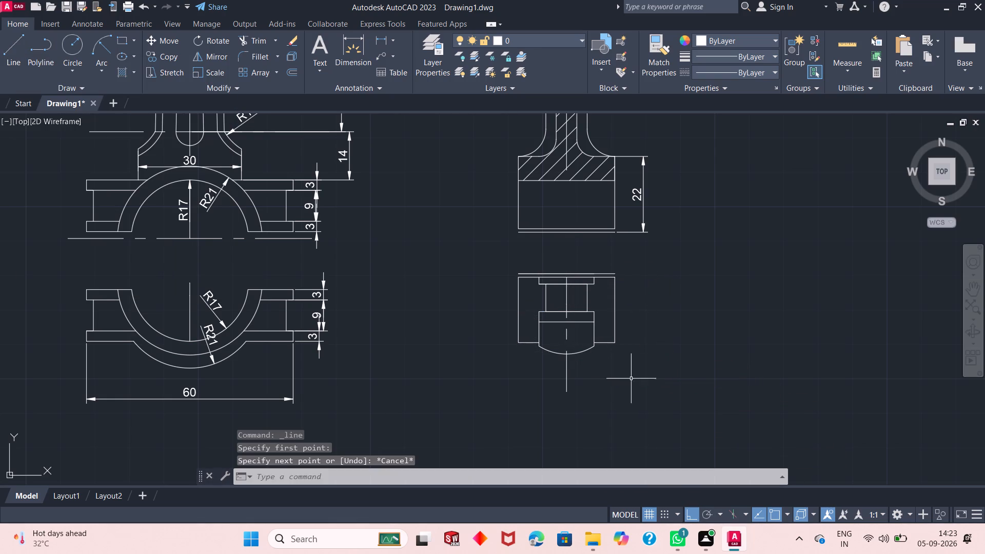
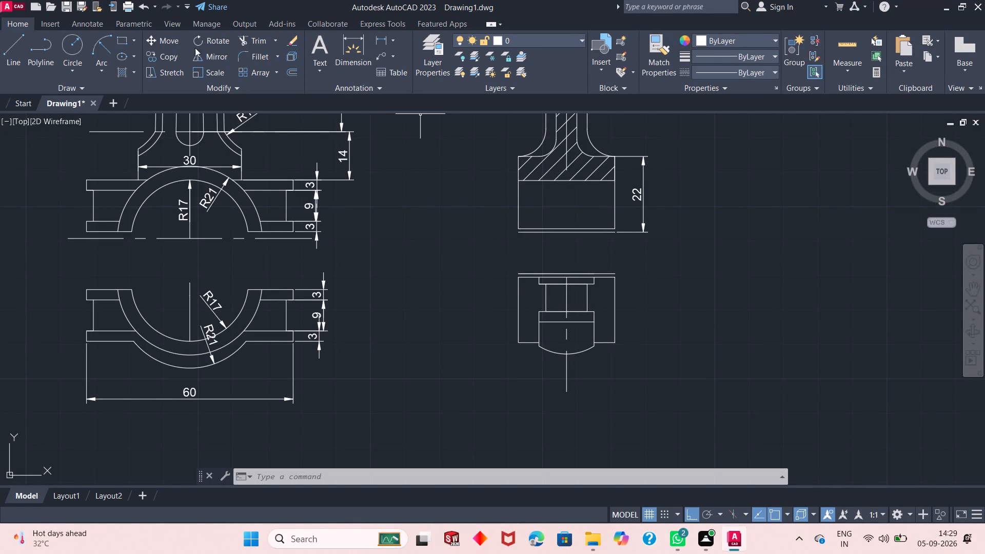
# Draw a vertical line 24 units up from the lowest point of the cap's bottom arc in the side view.
pyautogui.click(5, 52)
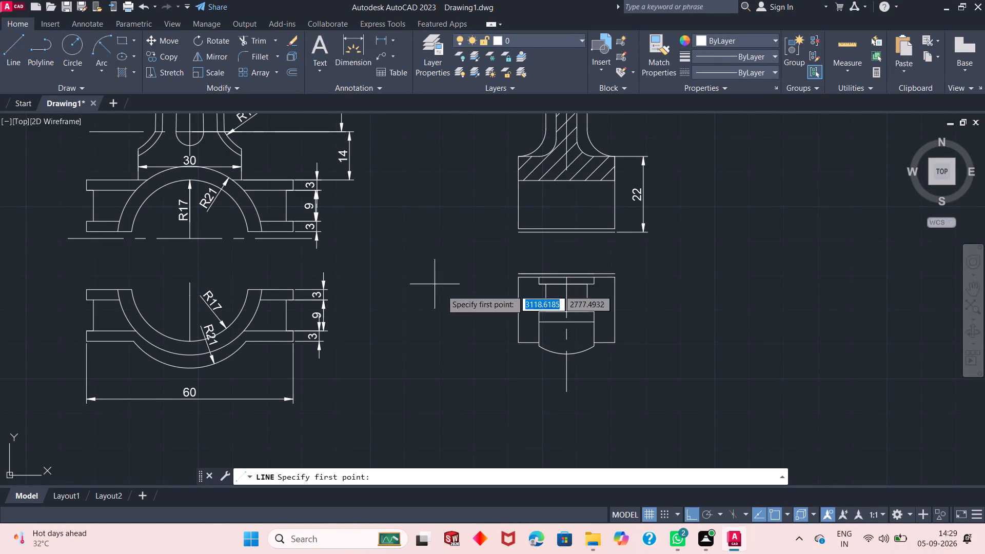
pyautogui.click(569, 354)
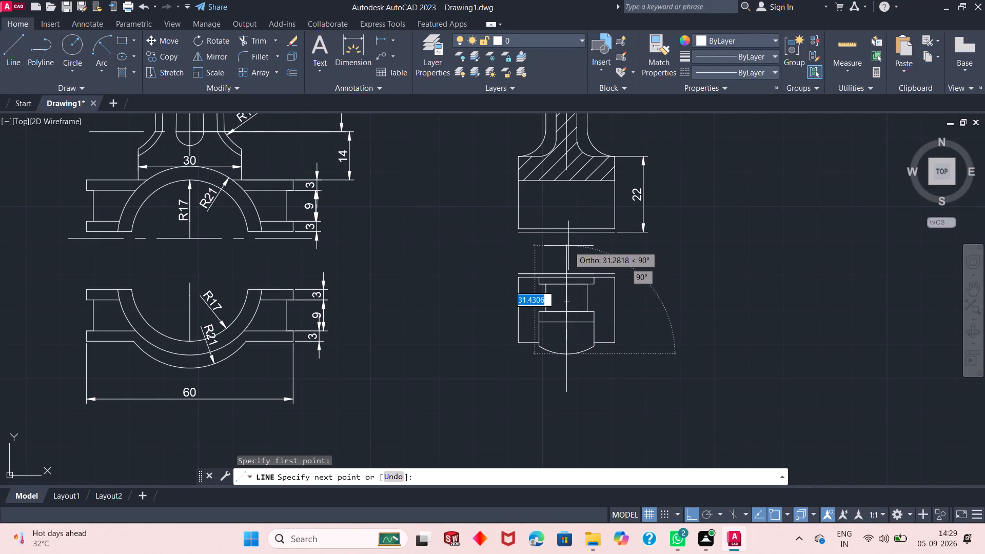
pyautogui.write('24')
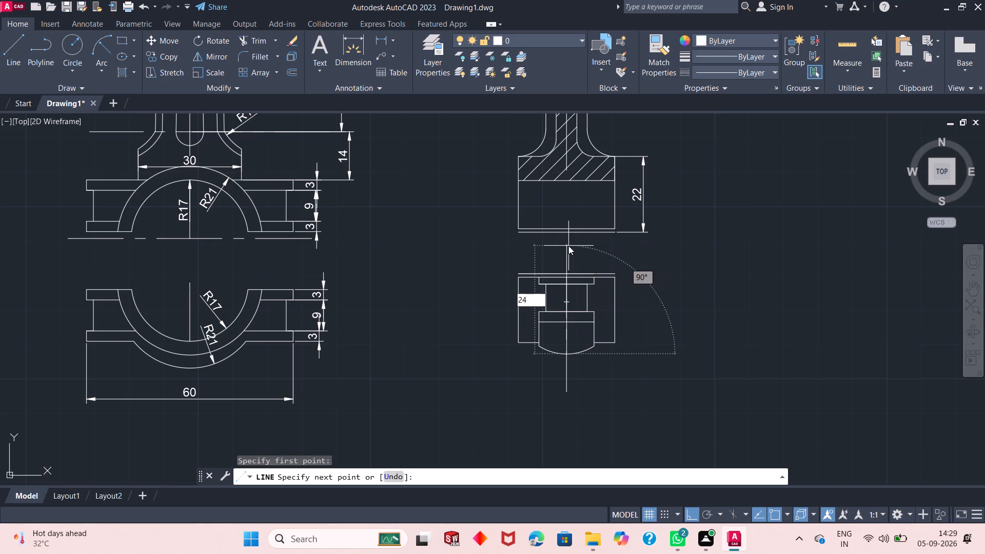
pyautogui.press('Return')
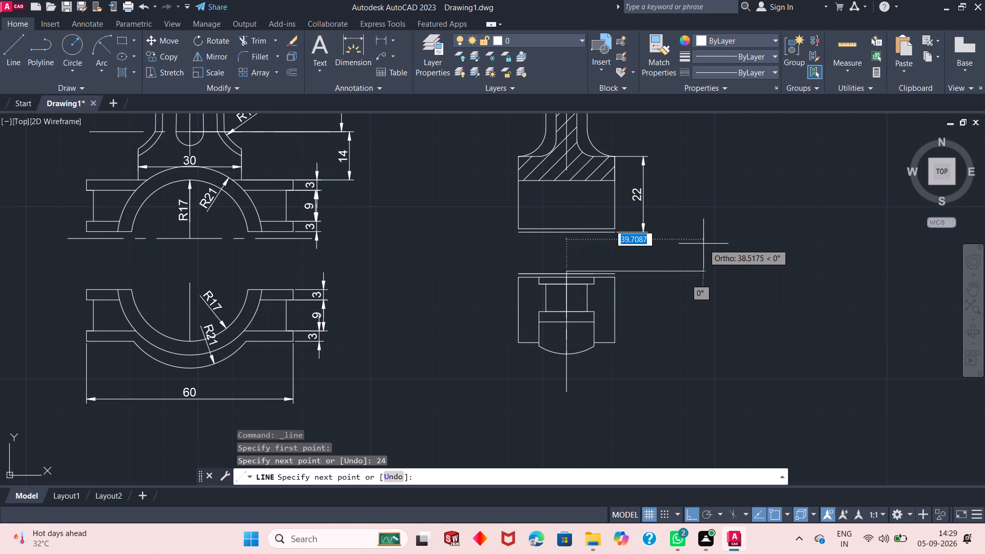
pyautogui.press('Escape')
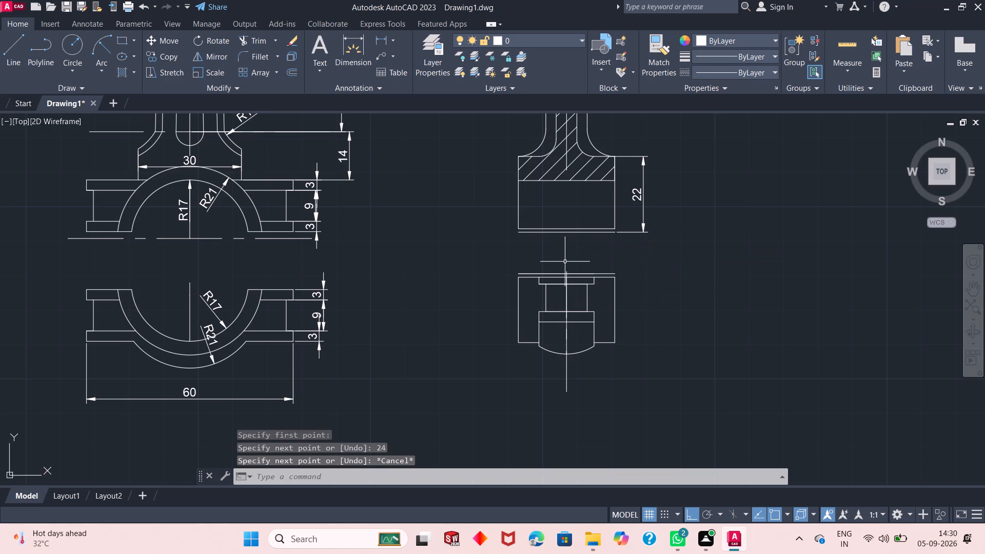
# Move the two overlapping lines at the top of the cap in the side view up to the upper end of the 24-unit line.
pyautogui.scroll(3, 561, 279)
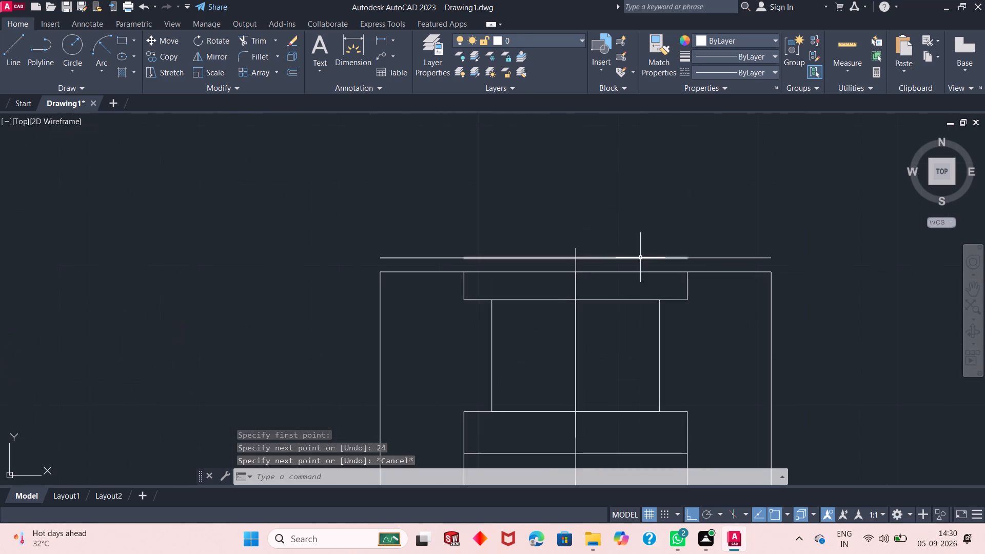
pyautogui.click(642, 258)
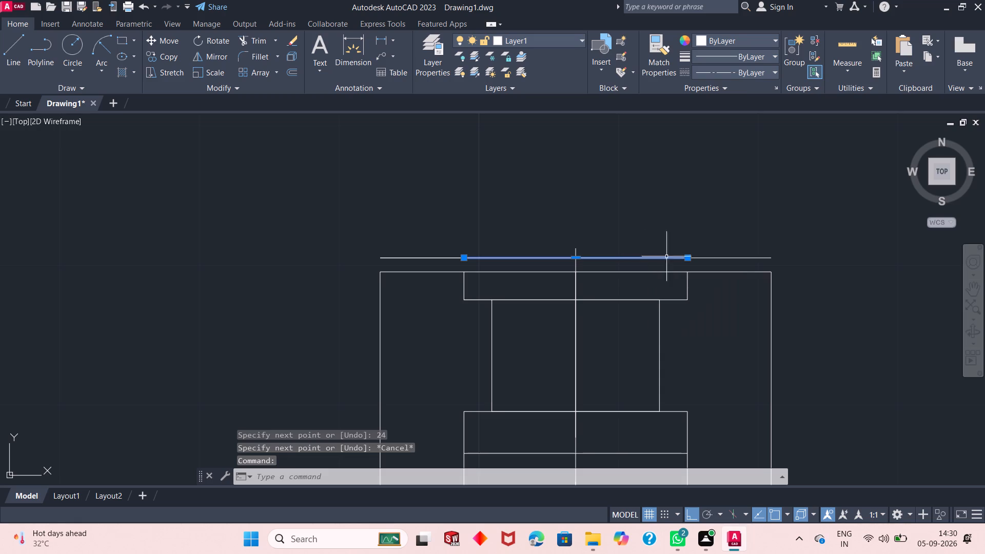
pyautogui.click(711, 259)
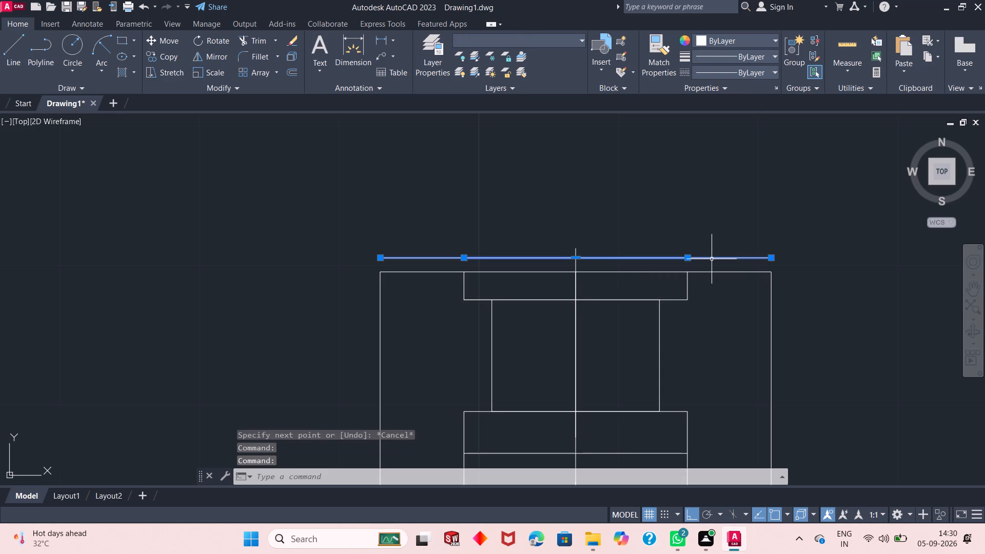
pyautogui.press('m')
pyautogui.press('Return')
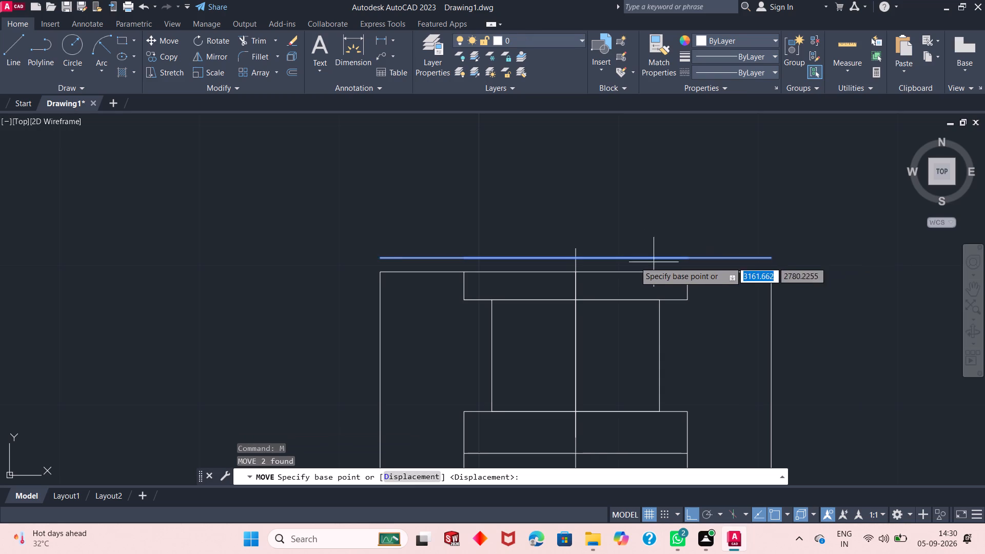
pyautogui.click(580, 260)
pyautogui.click(578, 251)
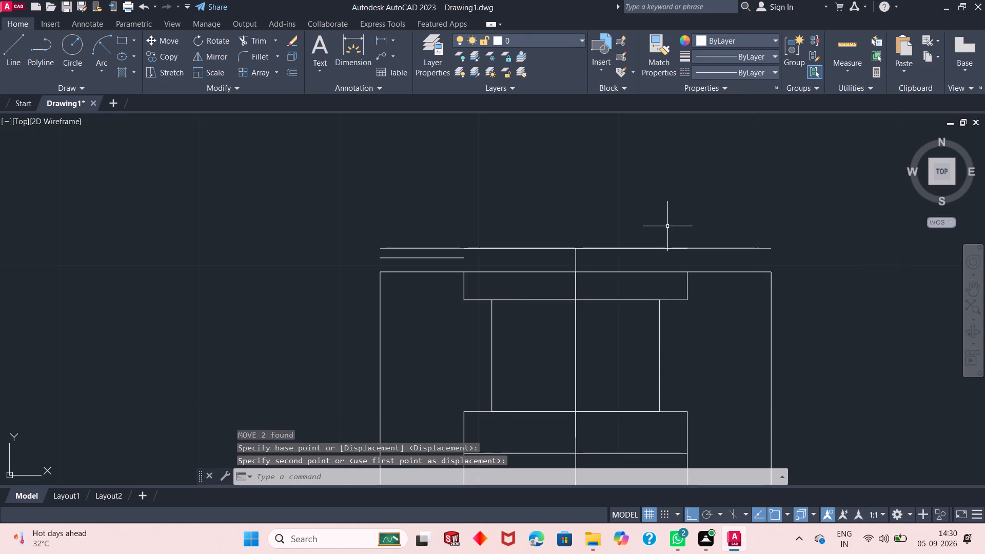
pyautogui.press('Escape')
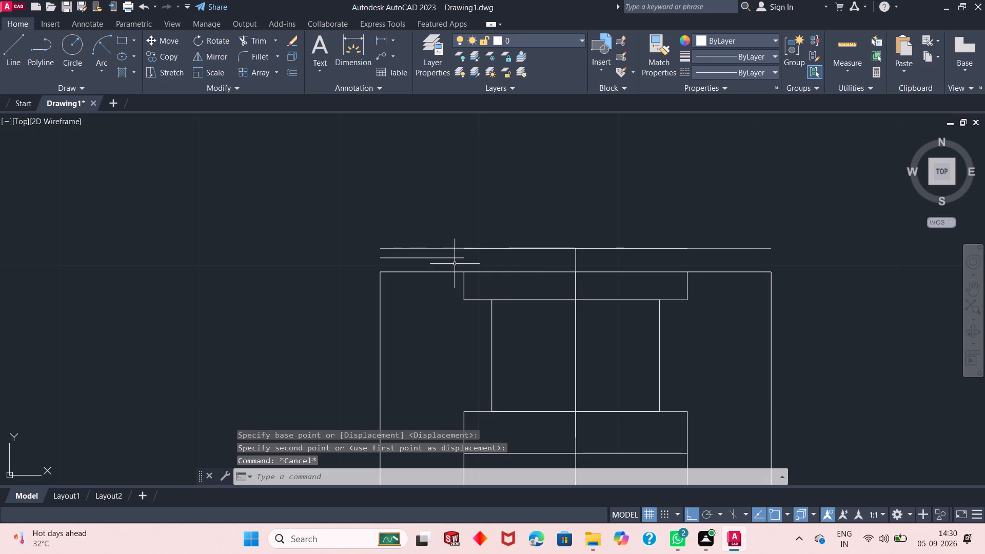
# Erase the short leftover line segment just below the moved top line of the cap.
pyautogui.click(447, 256)
pyautogui.press('Delete')
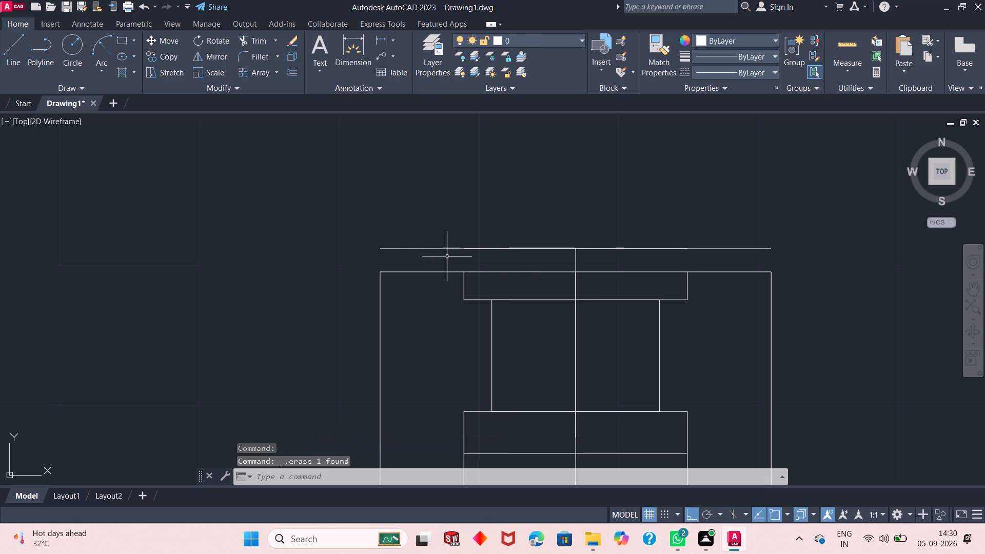
# Dimension the cap's overall height in the side view, from the end of the top line to the bottom arc's lowest point.
pyautogui.click(379, 40)
pyautogui.scroll(-2, 544, 148)
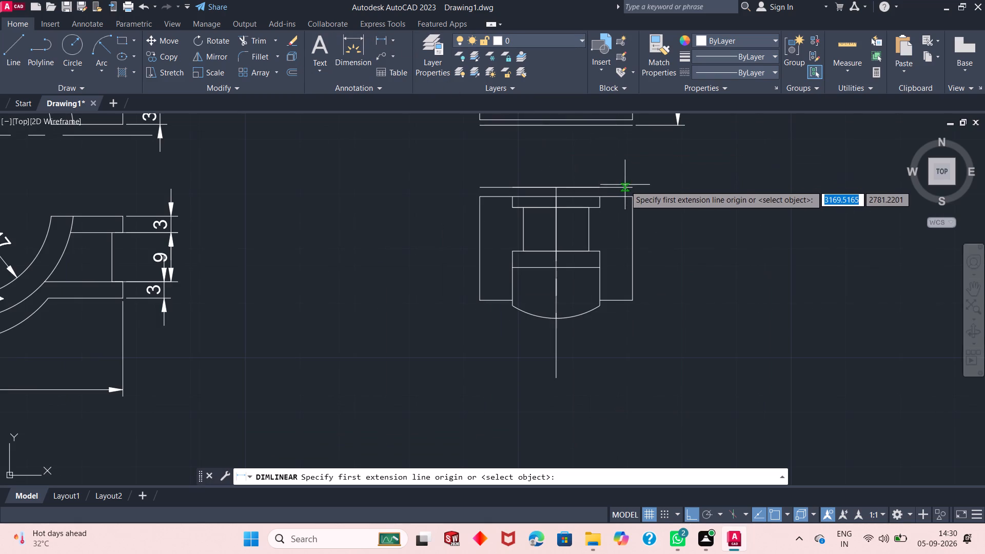
pyautogui.click(634, 191)
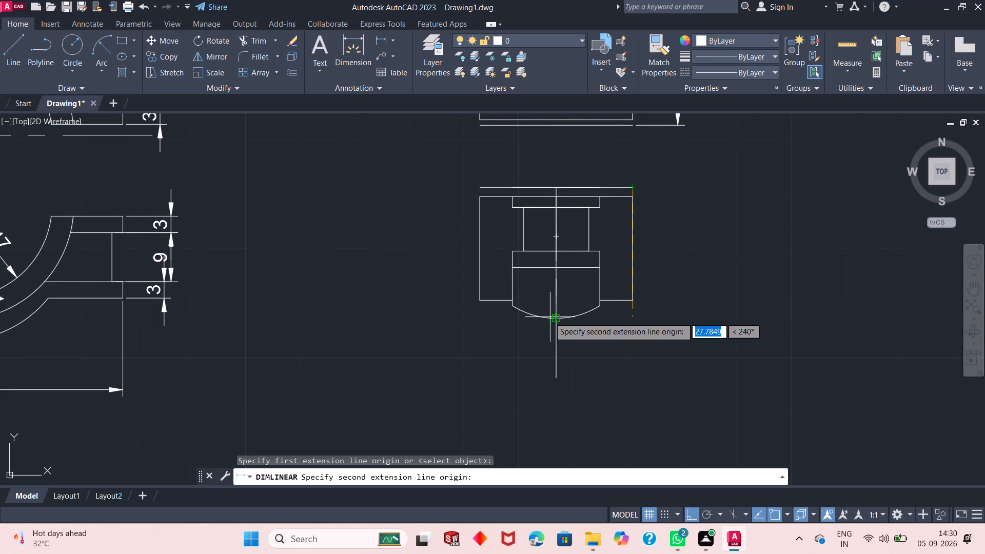
pyautogui.click(557, 317)
pyautogui.click(672, 289)
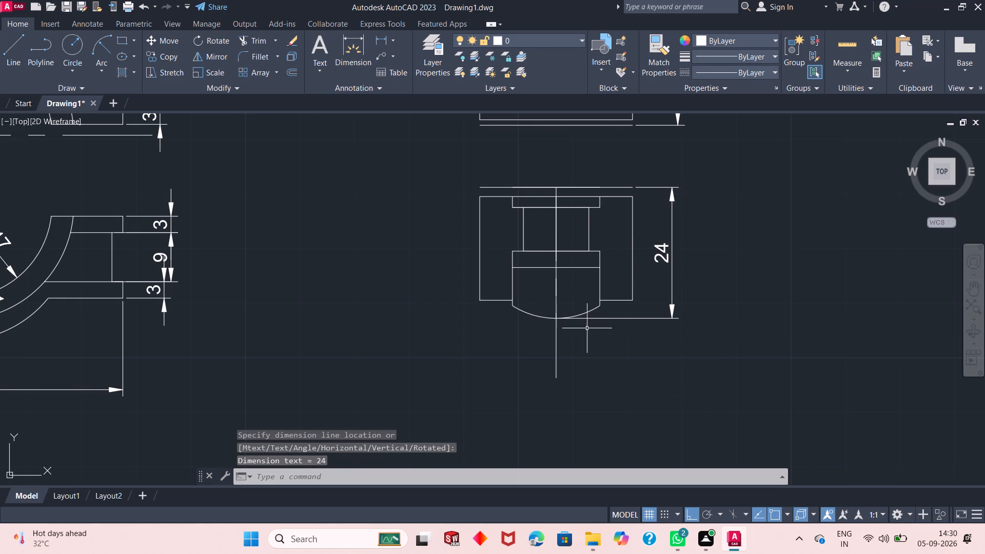
# Dimension the width of the cap's round-bottomed lower block in the side view, placing the dimension below the arc.
pyautogui.press('space')
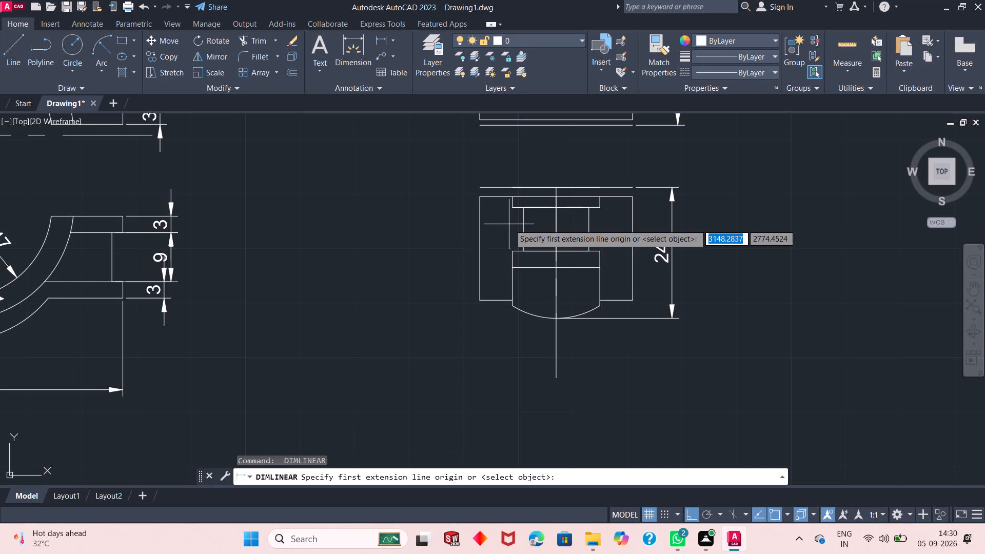
pyautogui.click(508, 299)
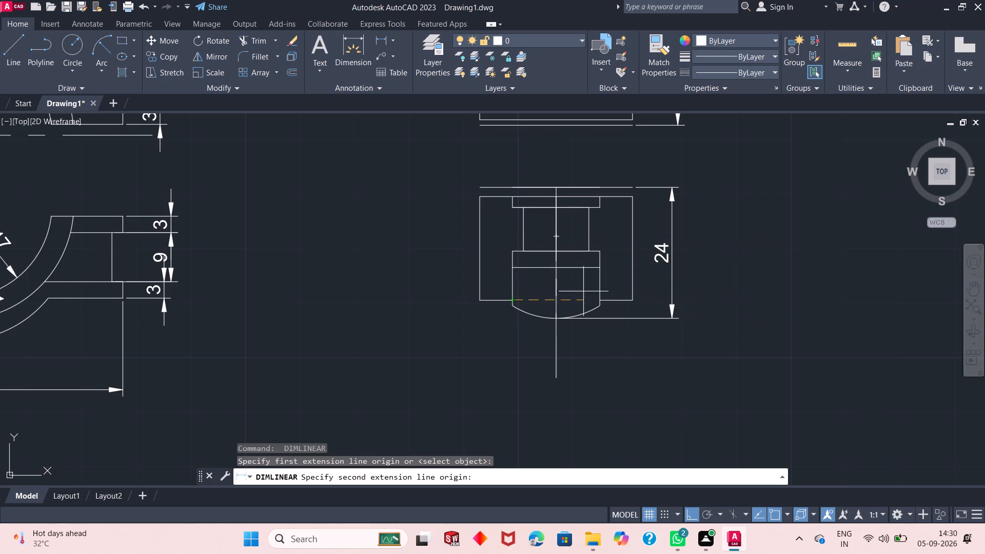
pyautogui.click(595, 301)
pyautogui.click(584, 339)
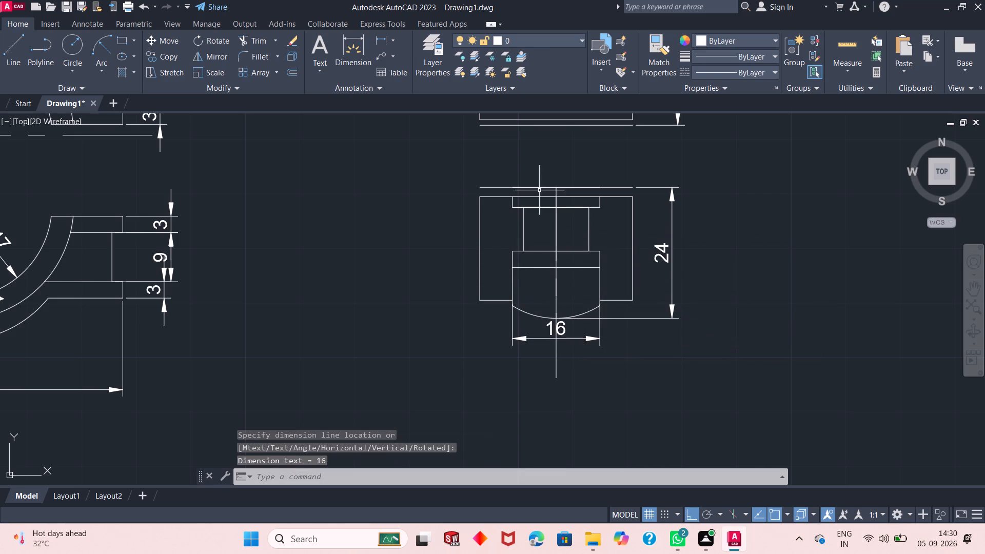
# Dimension the width of the narrow neck inside the cap in the side view, placing it below the lower block's width dimension.
pyautogui.press('space')
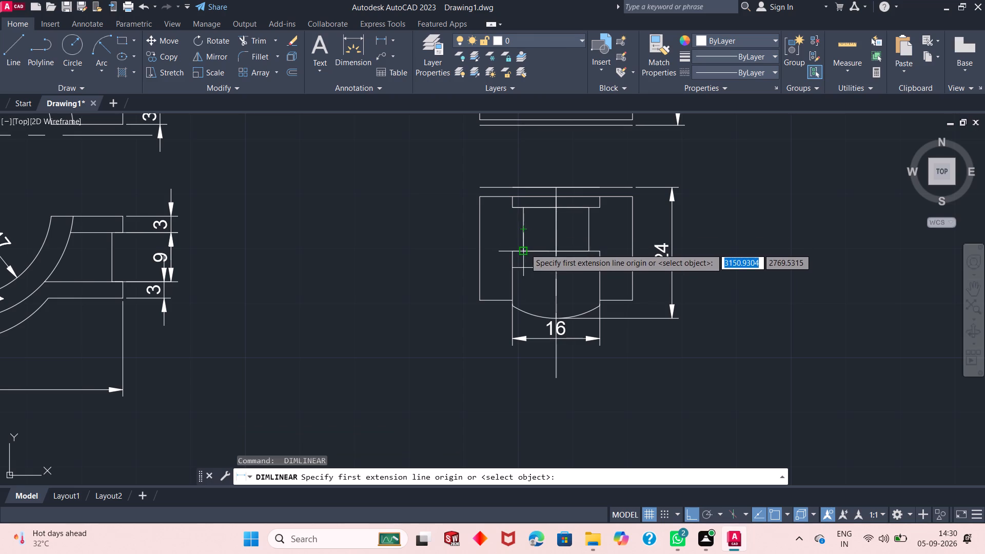
pyautogui.click(525, 251)
pyautogui.click(587, 253)
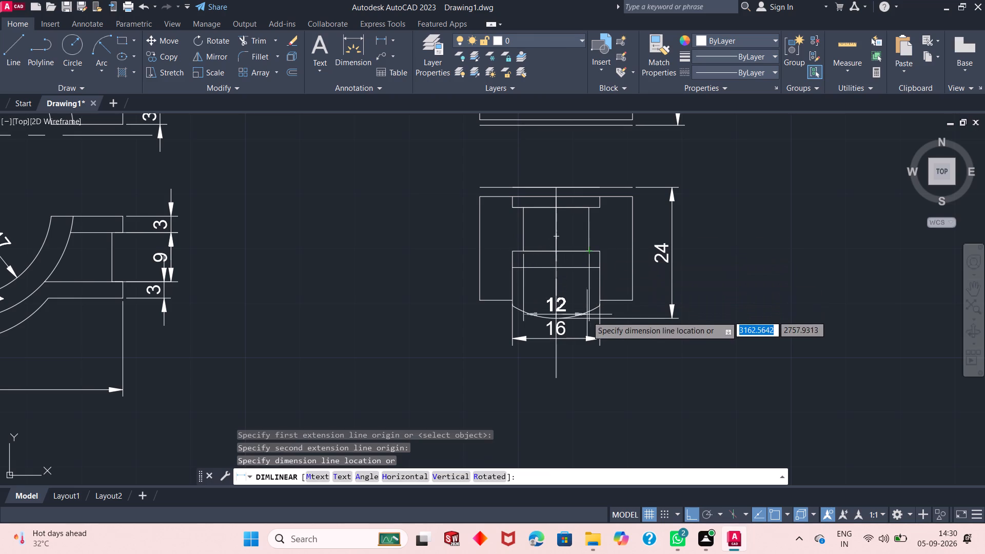
pyautogui.click(582, 368)
# Dimension the cap's overall width in the side view between its lower outer corners, below the other width dimensions.
pyautogui.press('Return')
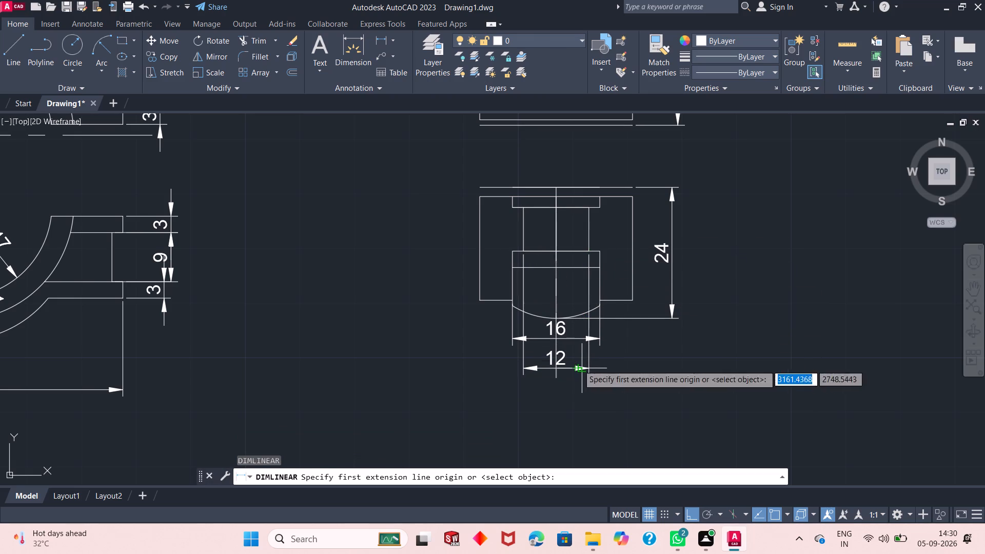
pyautogui.click(478, 304)
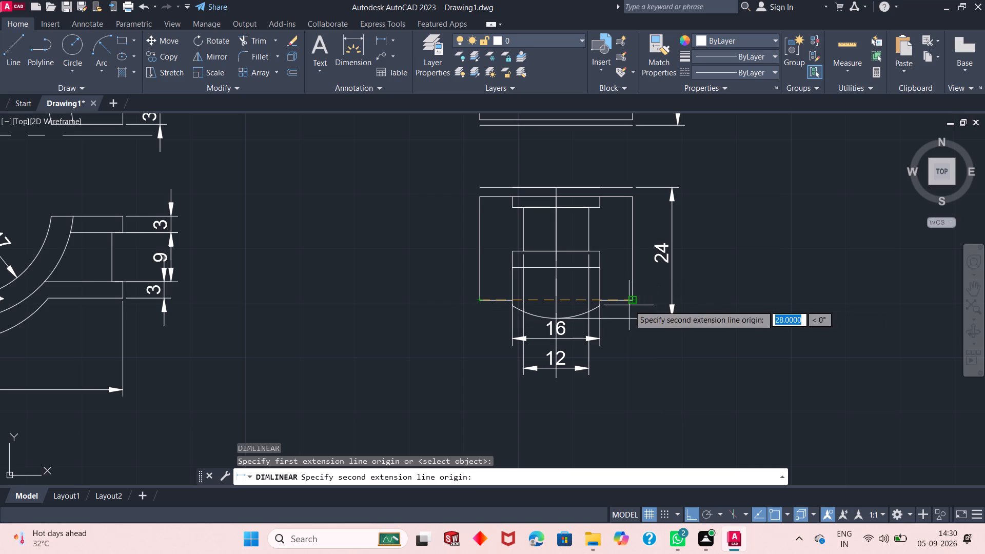
pyautogui.click(628, 306)
pyautogui.click(609, 392)
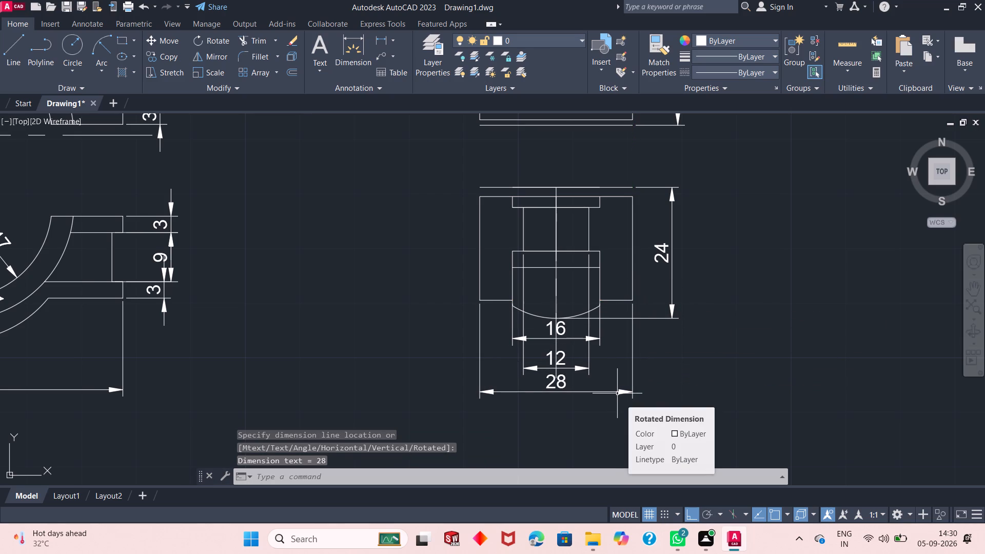
# Add a radius dimension to the outer fillet between the small end and the shank in the side view.
pyautogui.scroll(2, 611, 390)
pyautogui.scroll(-6, 611, 390)
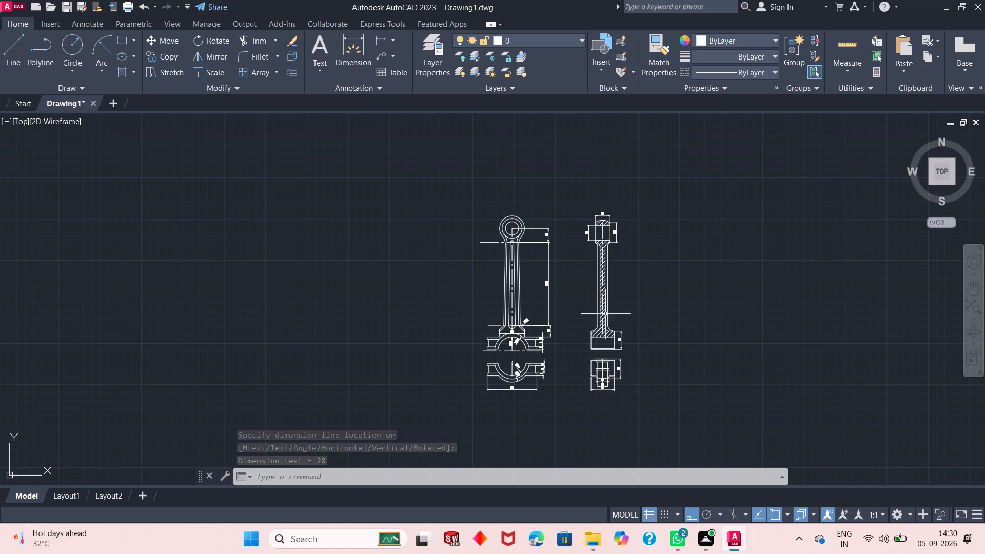
pyautogui.scroll(2, 612, 228)
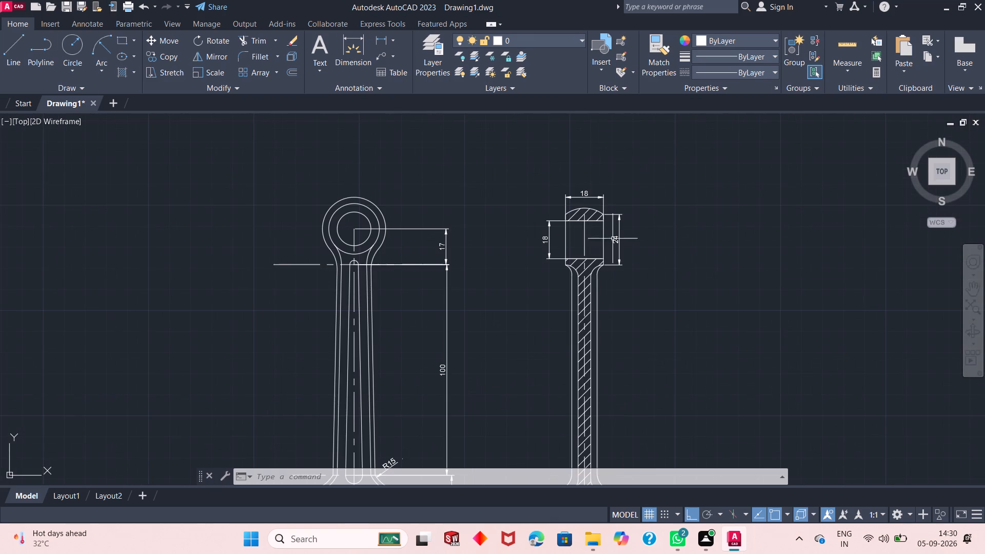
pyautogui.scroll(2, 601, 273)
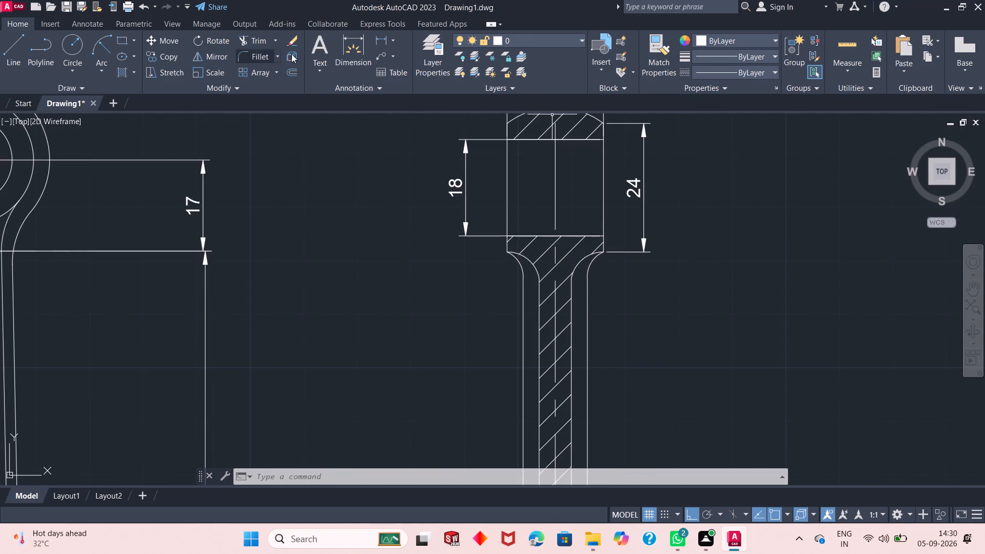
pyautogui.click(393, 37)
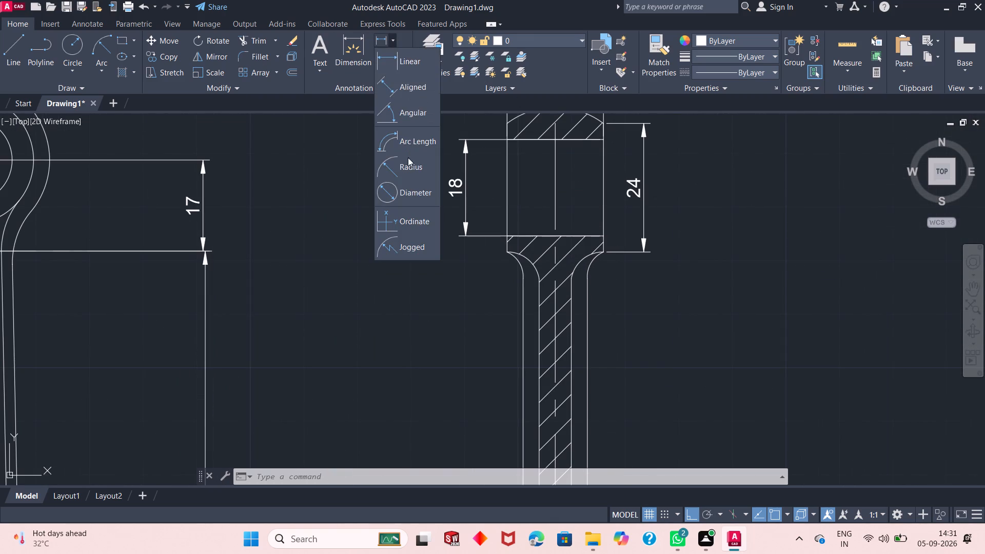
pyautogui.click(409, 171)
pyautogui.click(590, 265)
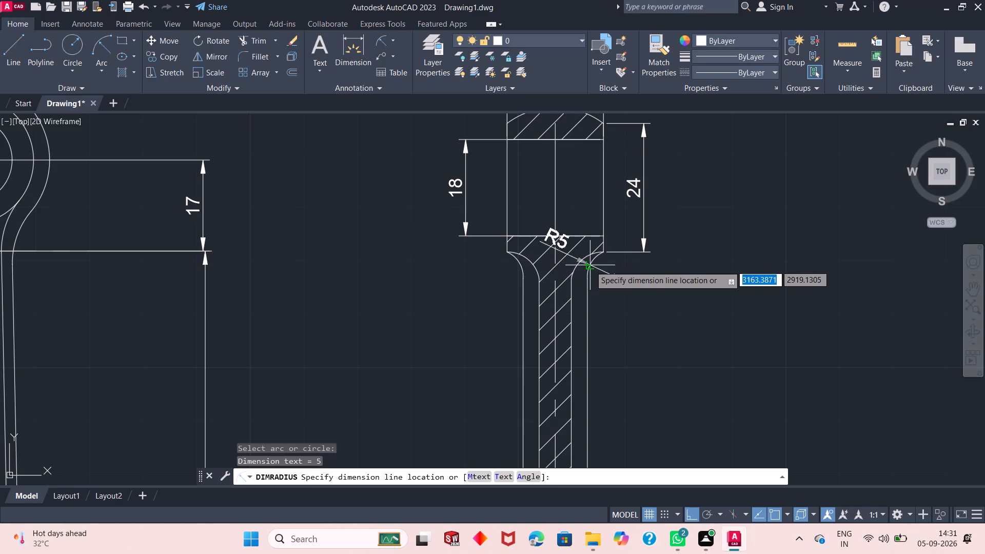
pyautogui.click(593, 269)
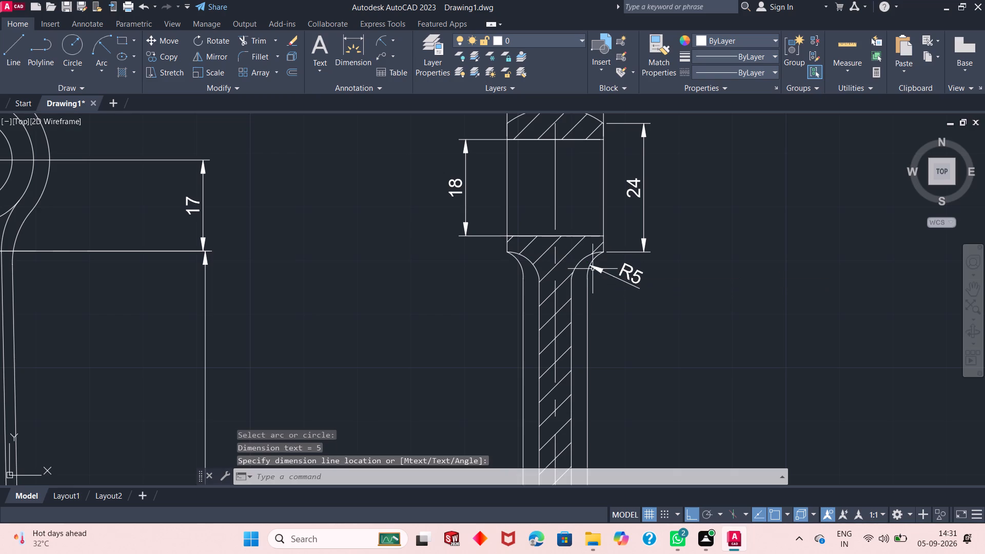
# Add a radius dimension to the inner fillet where the hatched shank meets the big end in the side view.
pyautogui.scroll(-2, 535, 207)
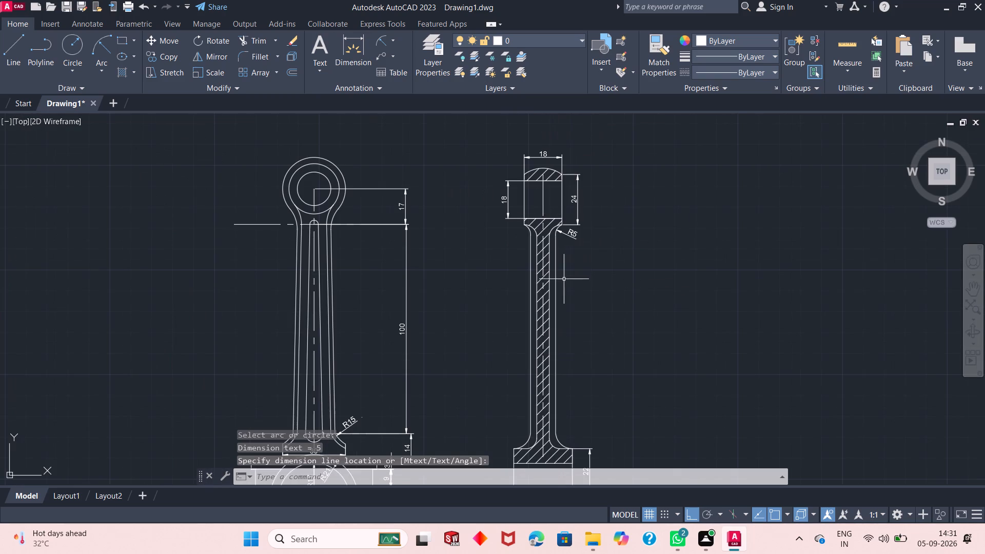
pyautogui.scroll(5, 546, 471)
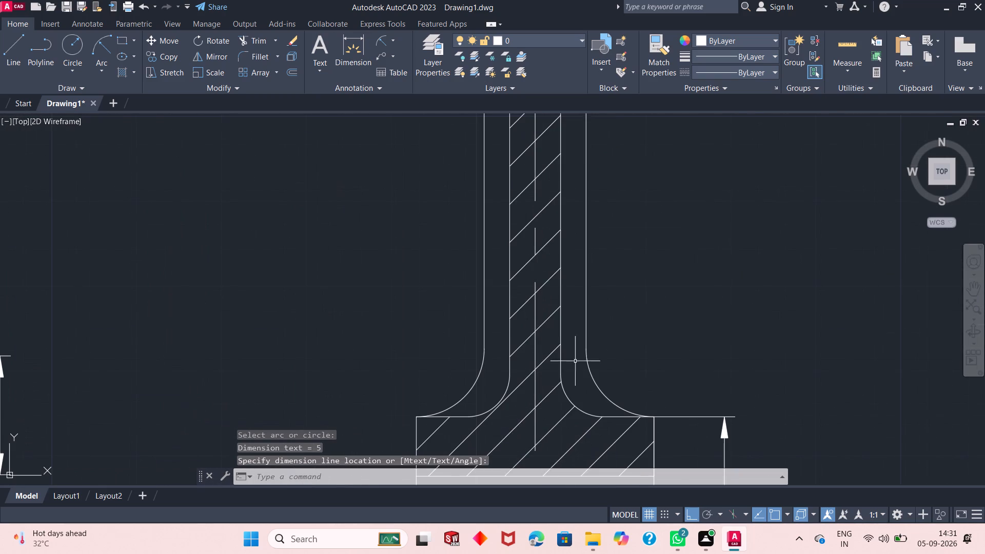
pyautogui.click(380, 41)
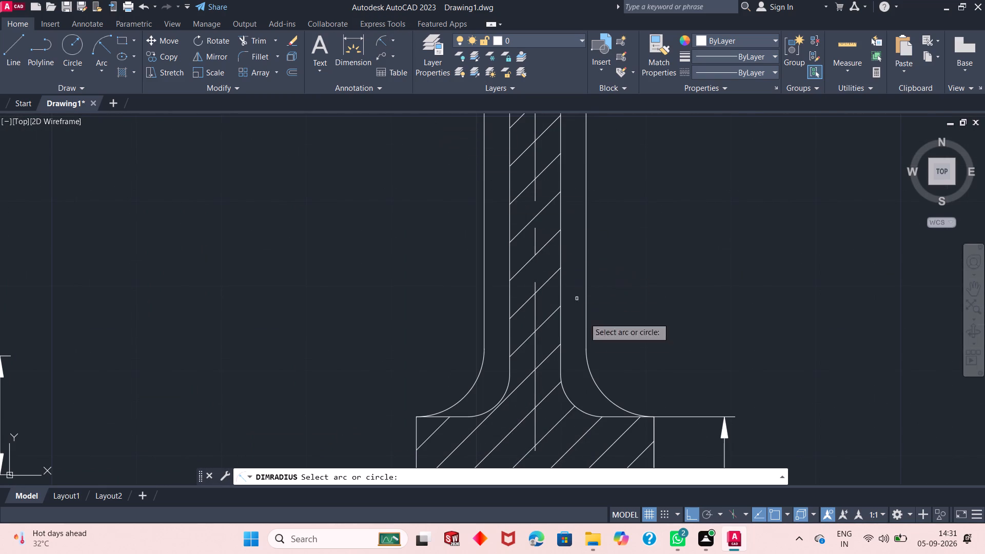
pyautogui.click(569, 400)
pyautogui.click(569, 400)
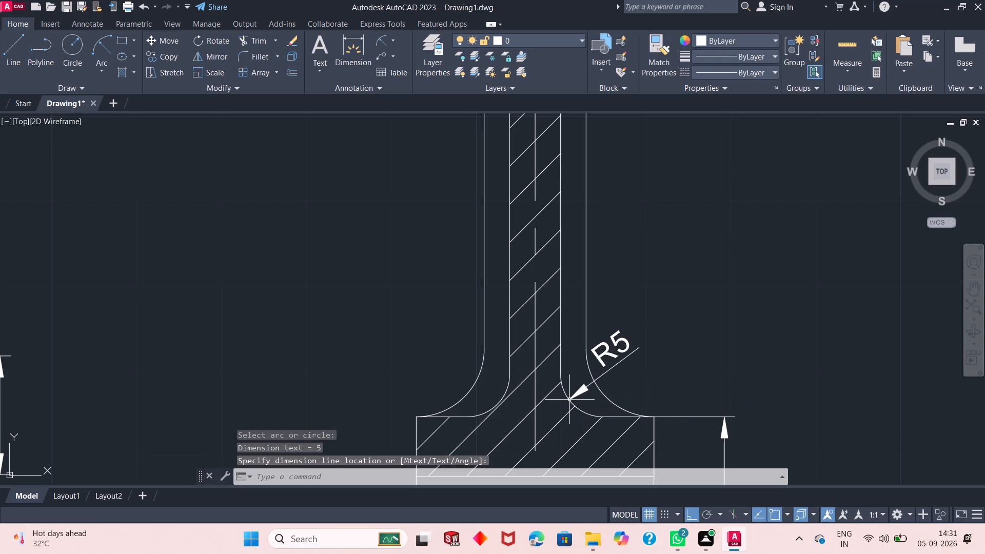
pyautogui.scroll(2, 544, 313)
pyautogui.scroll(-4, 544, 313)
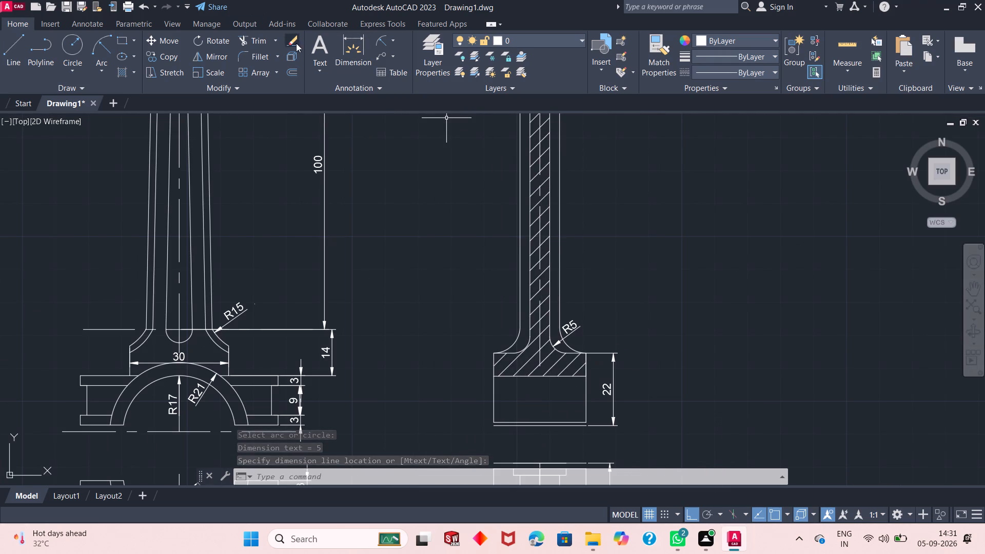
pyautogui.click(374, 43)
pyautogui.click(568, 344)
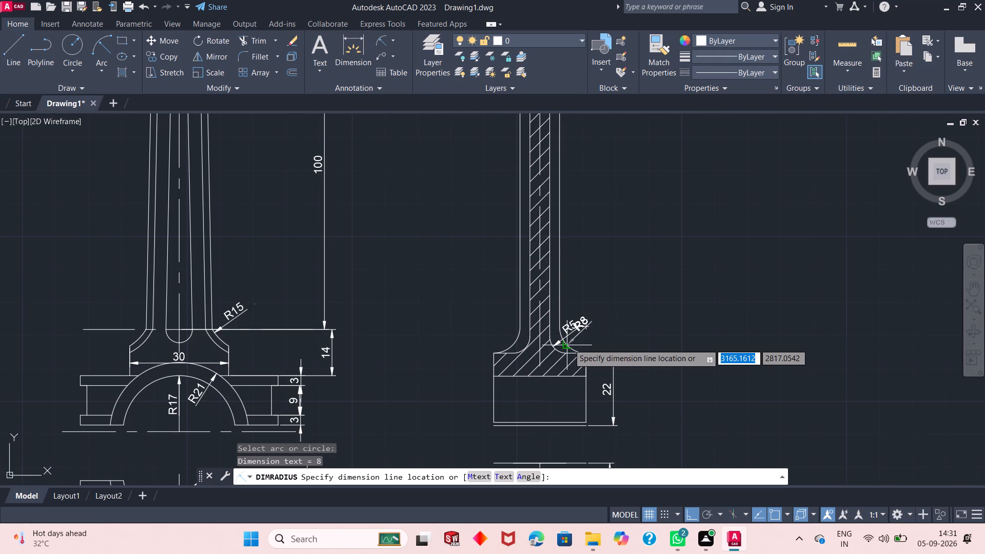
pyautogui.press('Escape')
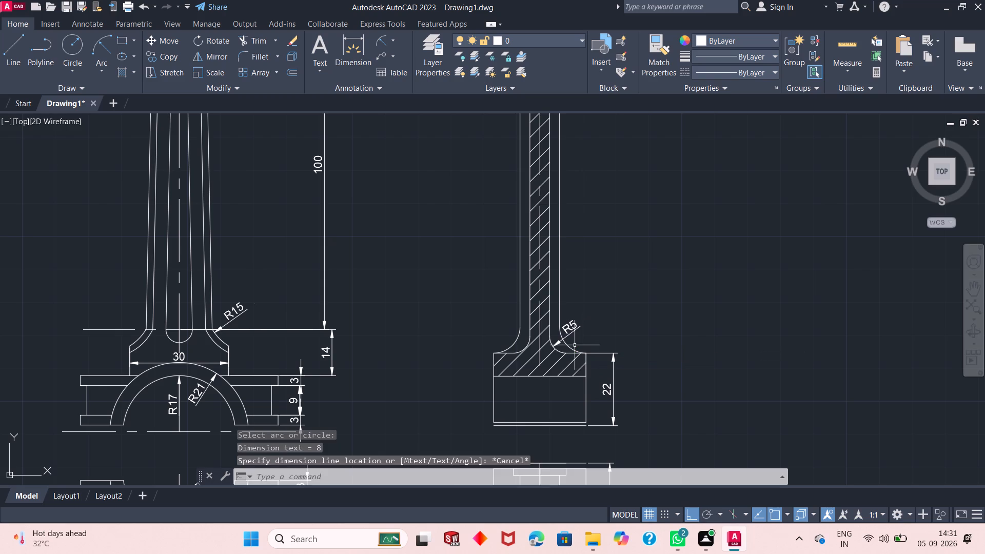
# Add a radius dimension to the outer fillet on the opposite side from the R5 dimension, where the side-view shank meets the big end.
pyautogui.click(379, 38)
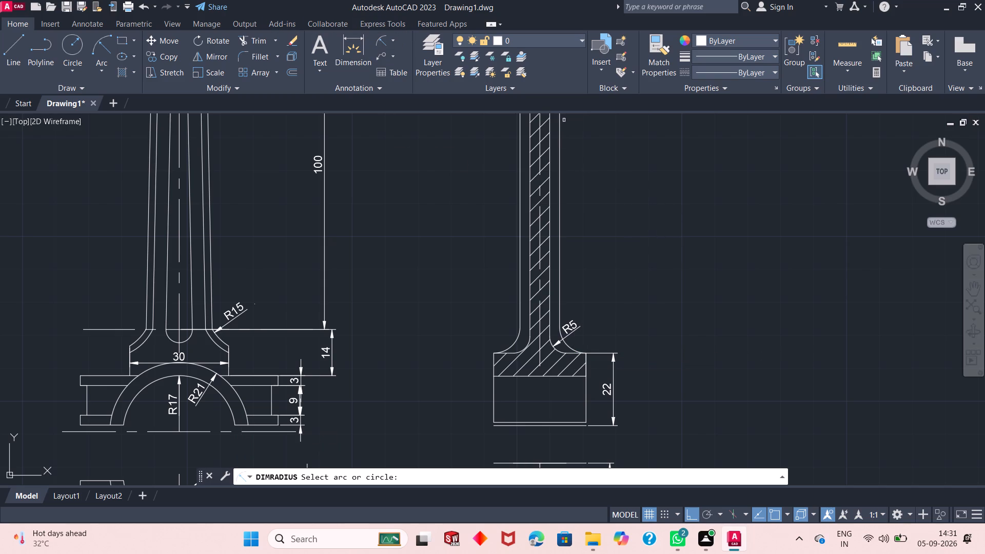
pyautogui.click(515, 341)
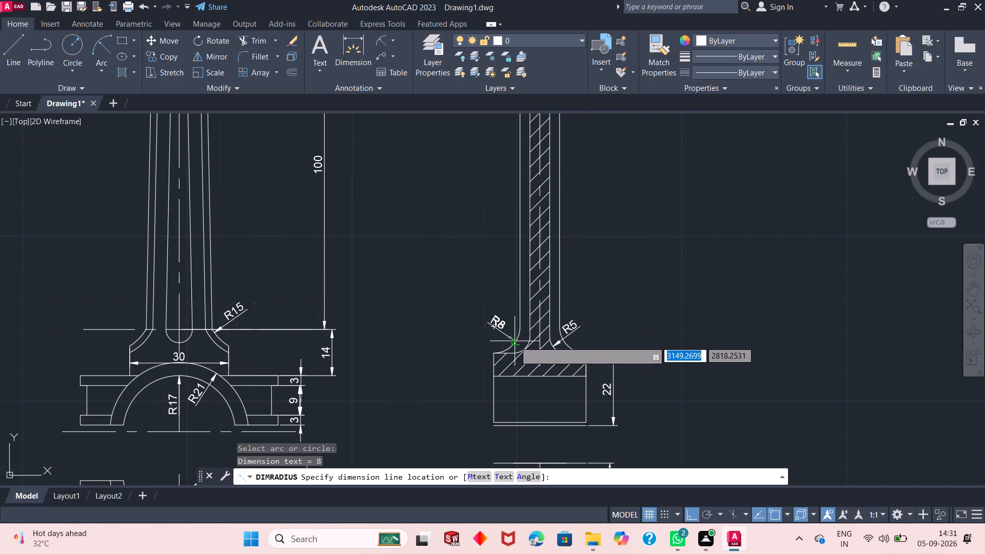
pyautogui.click(504, 335)
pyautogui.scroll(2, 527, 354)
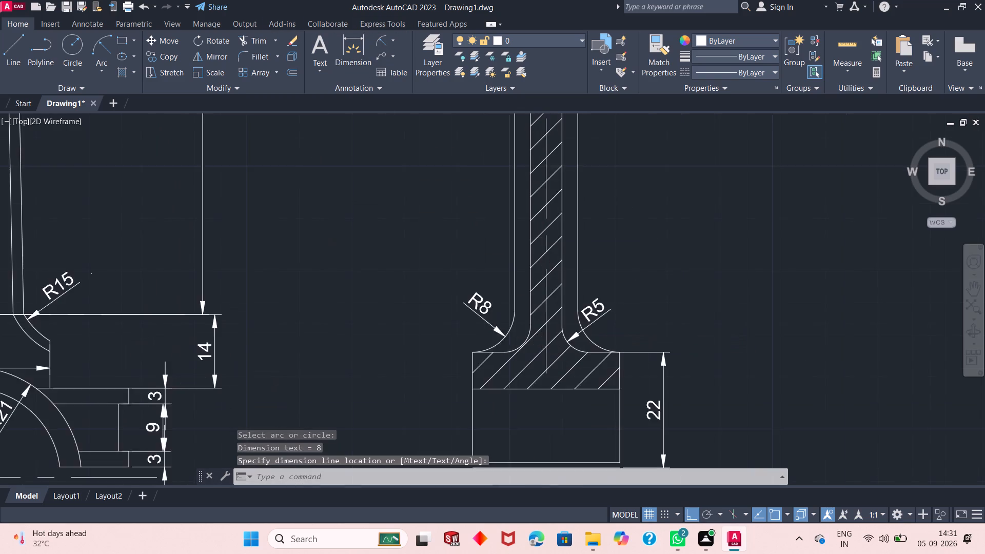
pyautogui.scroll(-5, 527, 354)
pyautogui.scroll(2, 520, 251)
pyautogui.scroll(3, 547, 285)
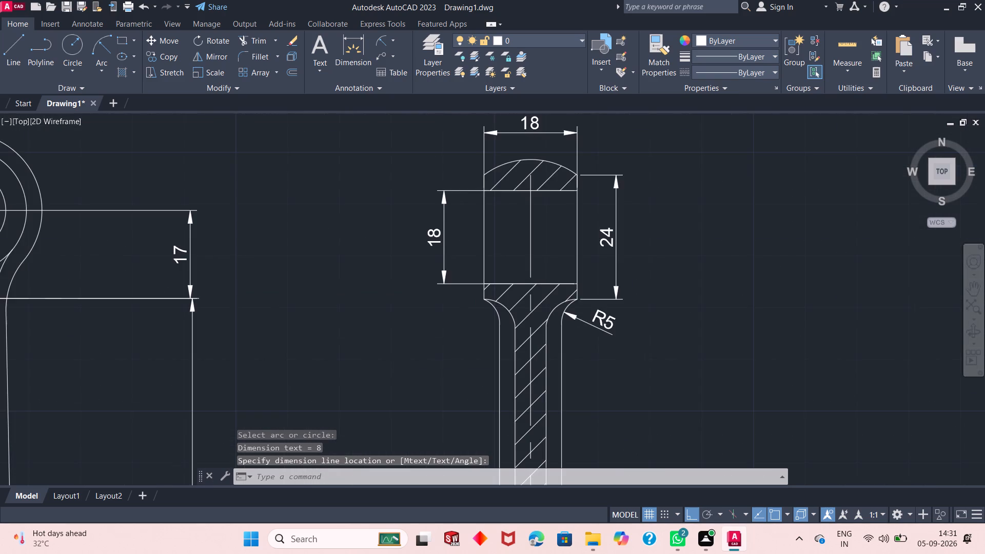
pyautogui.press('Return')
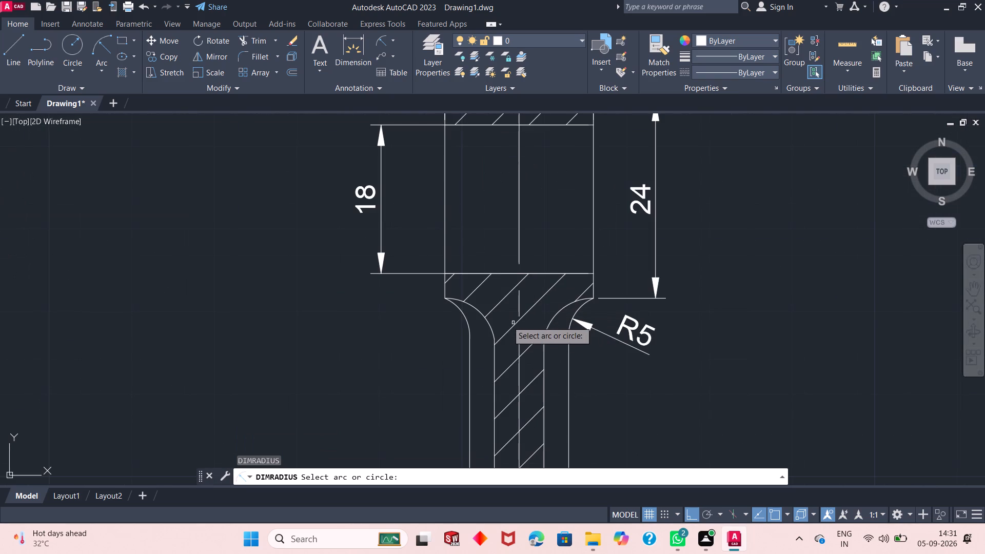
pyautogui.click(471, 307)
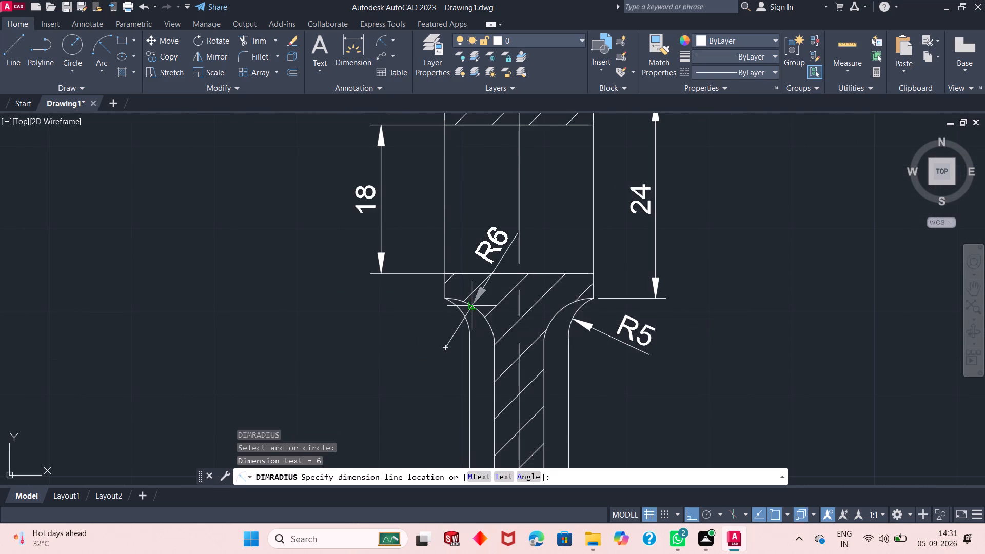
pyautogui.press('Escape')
# Turn off command logging with the LOGFILEOFF command.
pyautogui.scroll(-1, 513, 358)
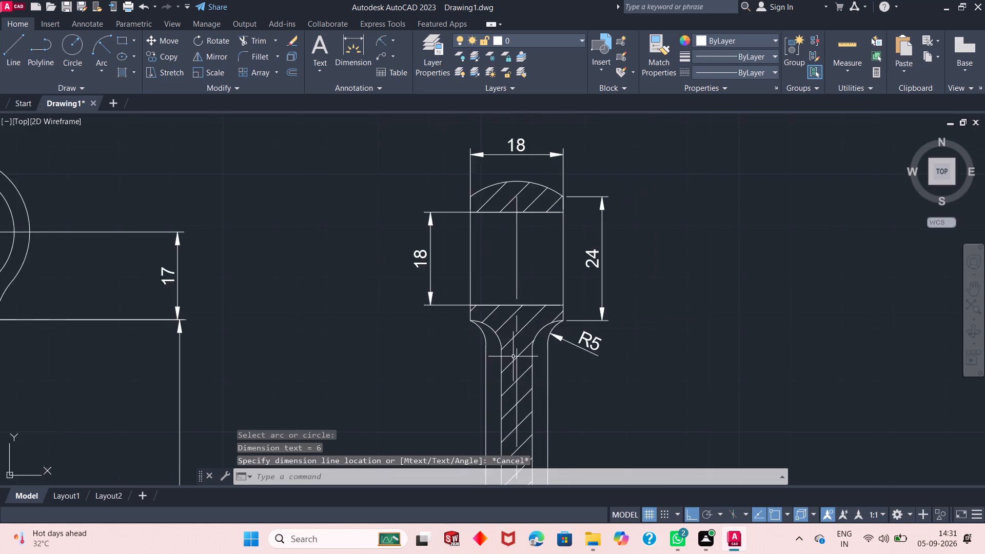
pyautogui.scroll(-5, 513, 355)
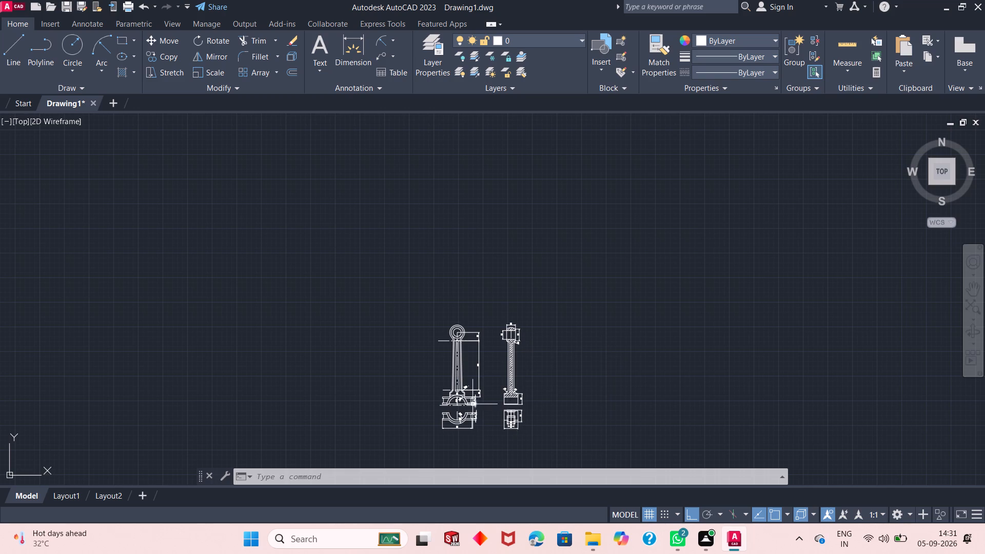
pyautogui.scroll(2, 470, 403)
pyautogui.scroll(-1, 520, 255)
pyautogui.scroll(1, 514, 327)
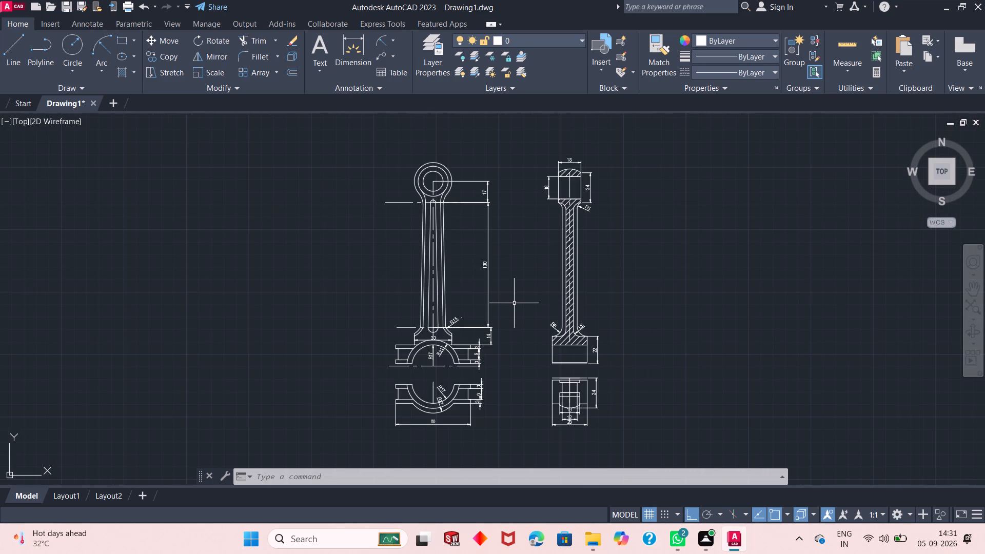
pyautogui.click(294, 480)
pyautogui.write('log')
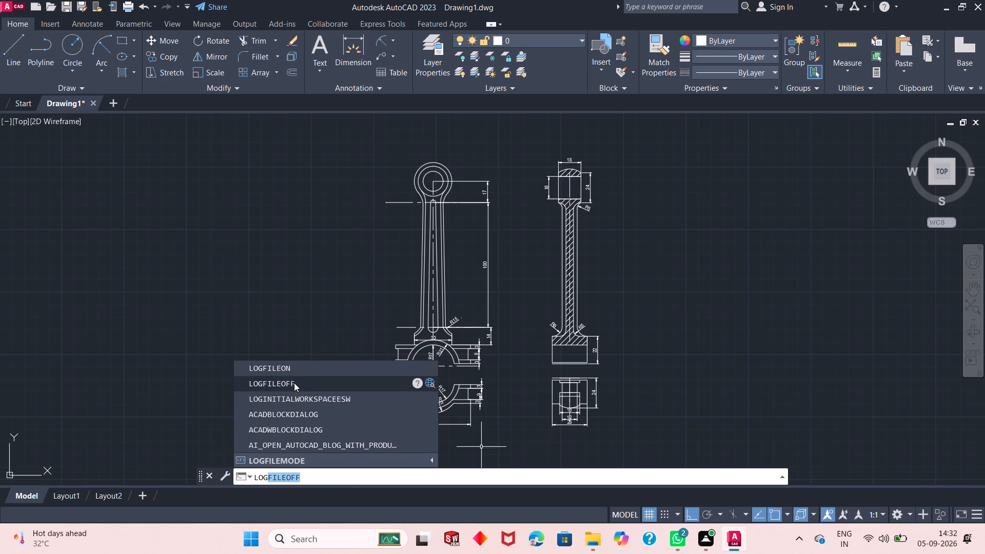
pyautogui.click(294, 383)
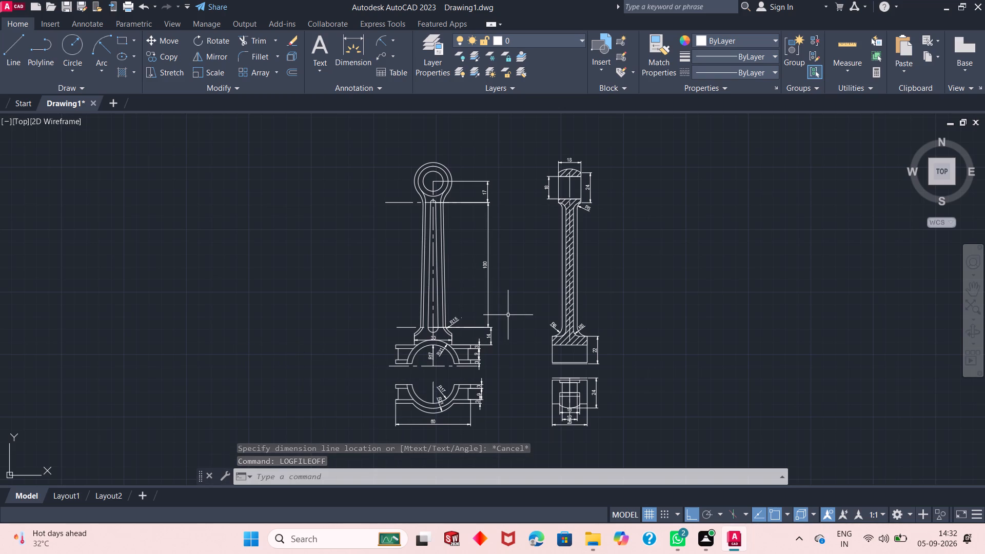
# Save the drawing to the Desktop as Connecting rod in AutoCAD 2018 Drawing format.
pyautogui.hotkey('ctrl', 's')
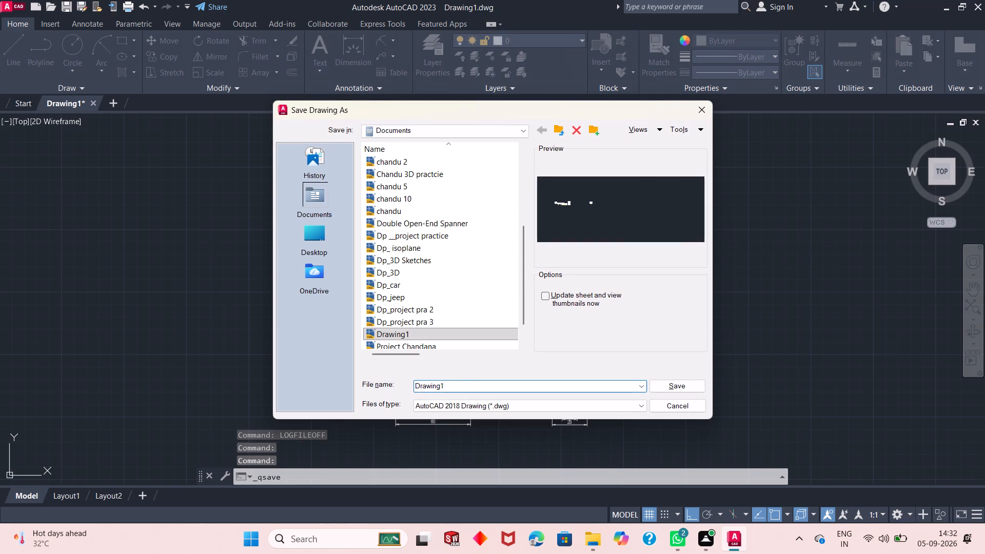
pyautogui.doubleClick(467, 385)
pyautogui.write('Connecting rod')
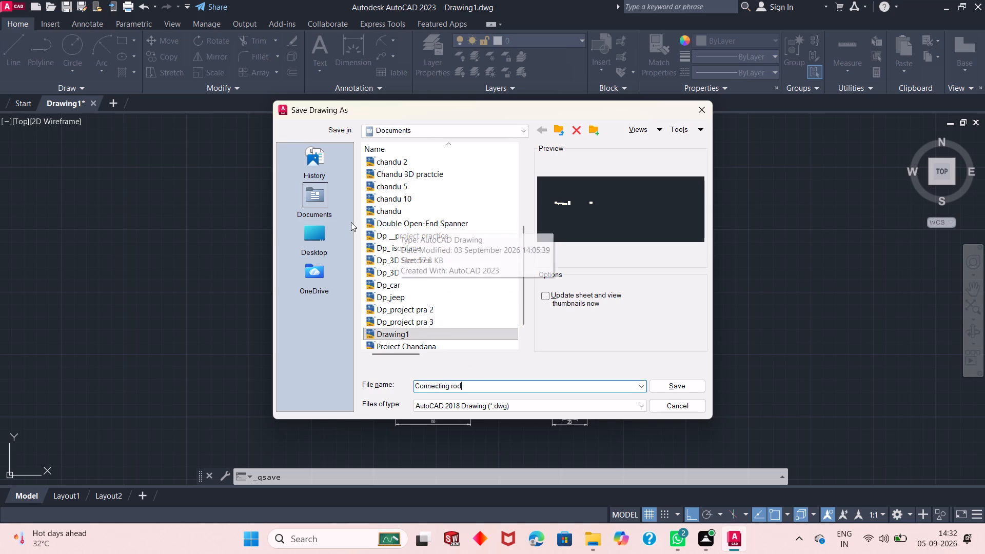
pyautogui.click(314, 239)
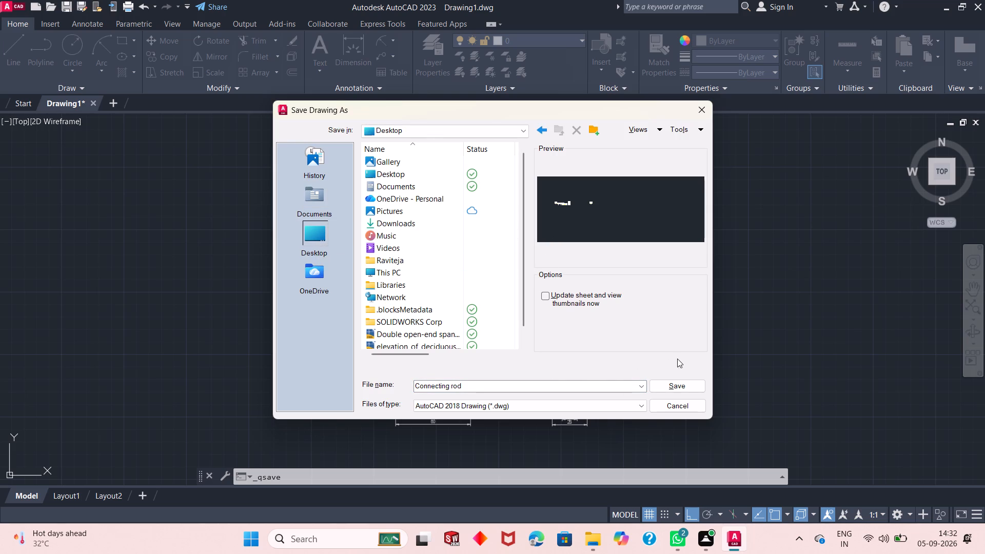
pyautogui.click(673, 389)
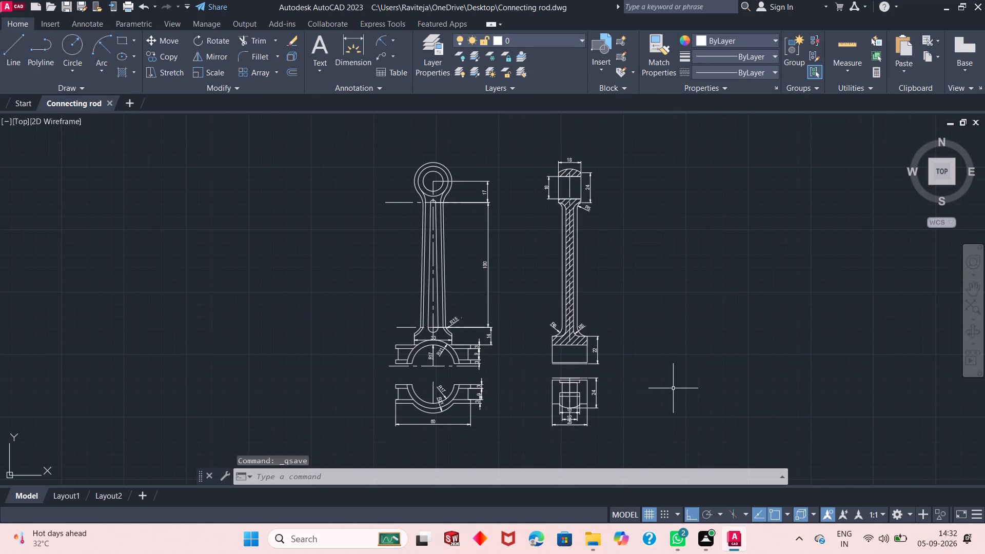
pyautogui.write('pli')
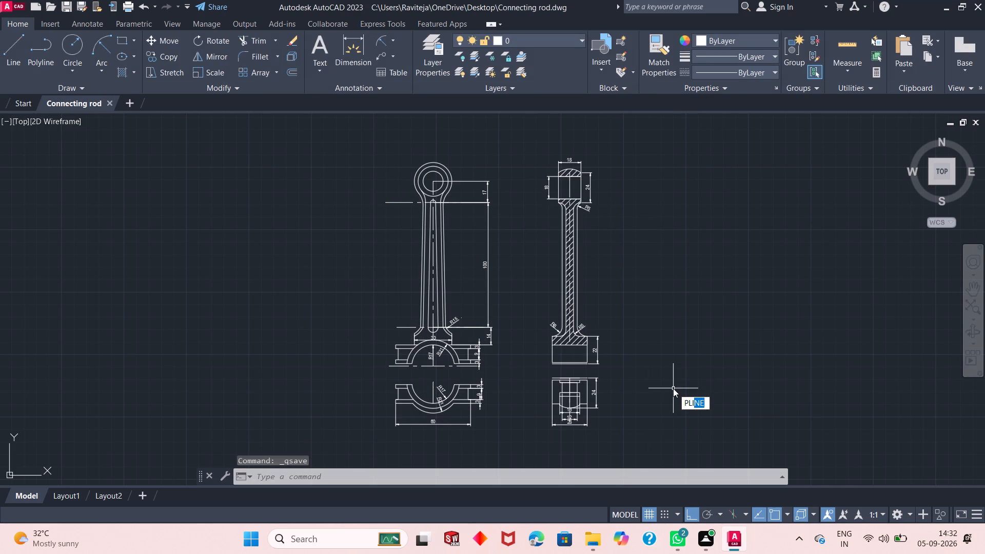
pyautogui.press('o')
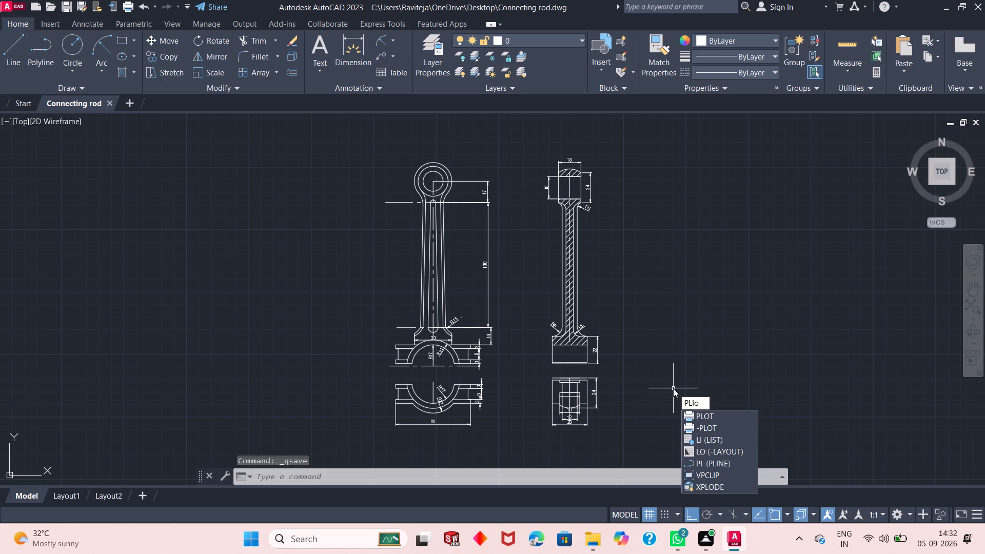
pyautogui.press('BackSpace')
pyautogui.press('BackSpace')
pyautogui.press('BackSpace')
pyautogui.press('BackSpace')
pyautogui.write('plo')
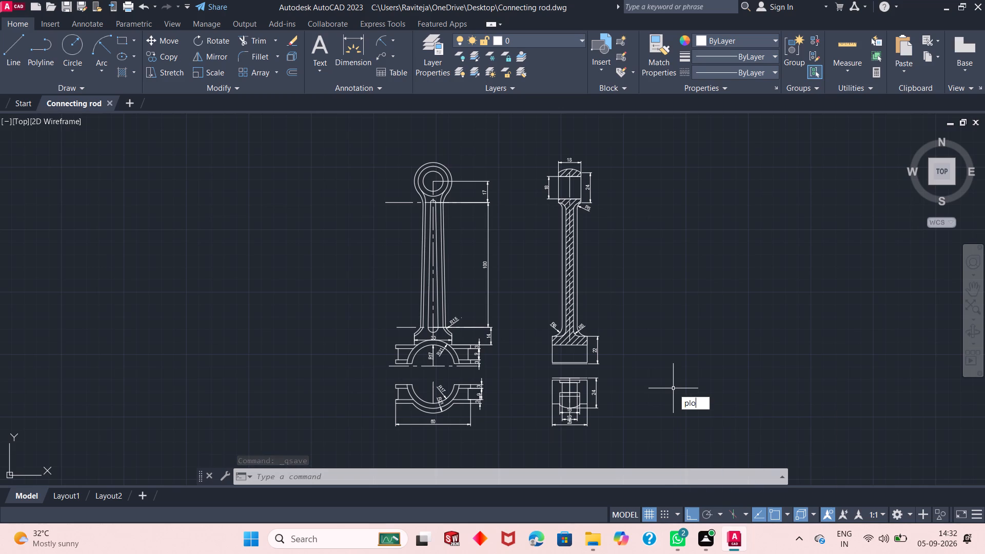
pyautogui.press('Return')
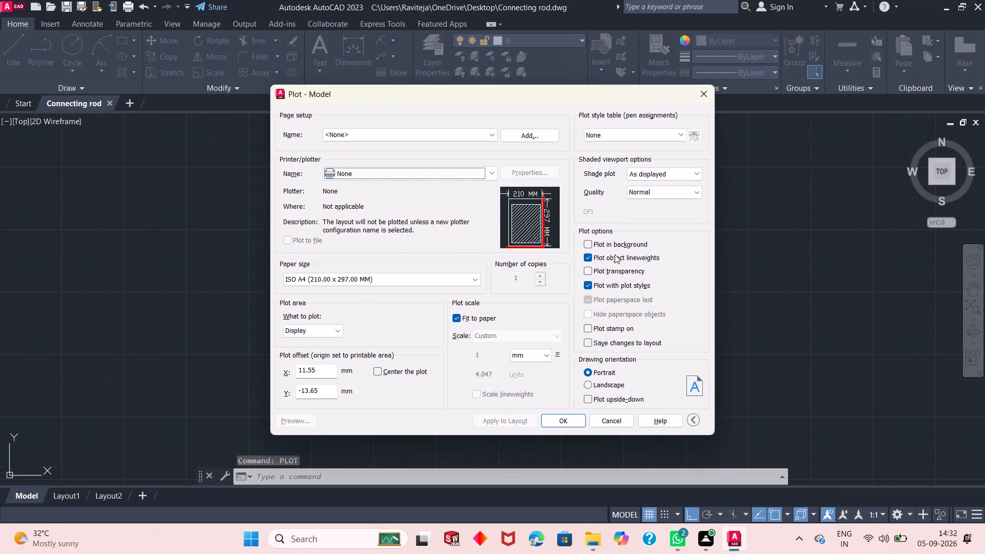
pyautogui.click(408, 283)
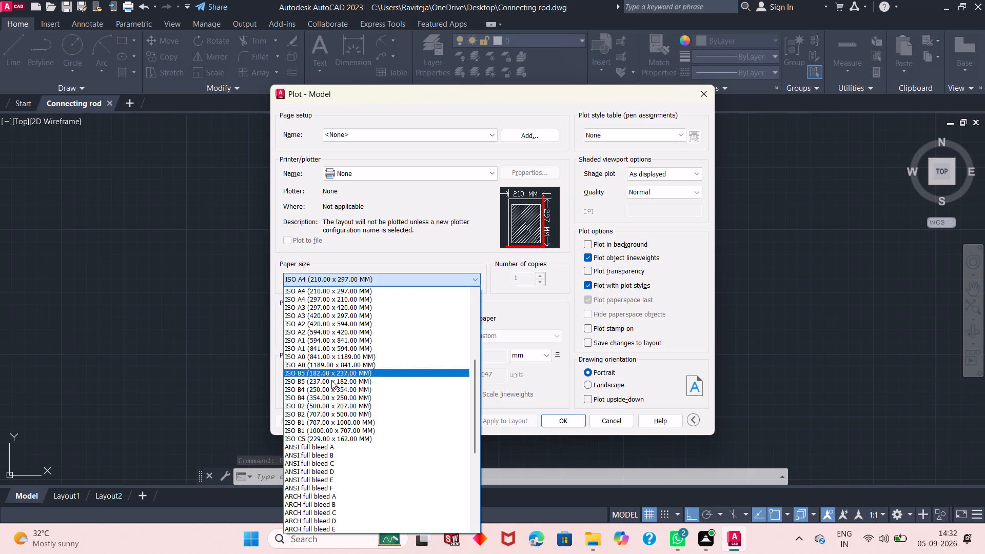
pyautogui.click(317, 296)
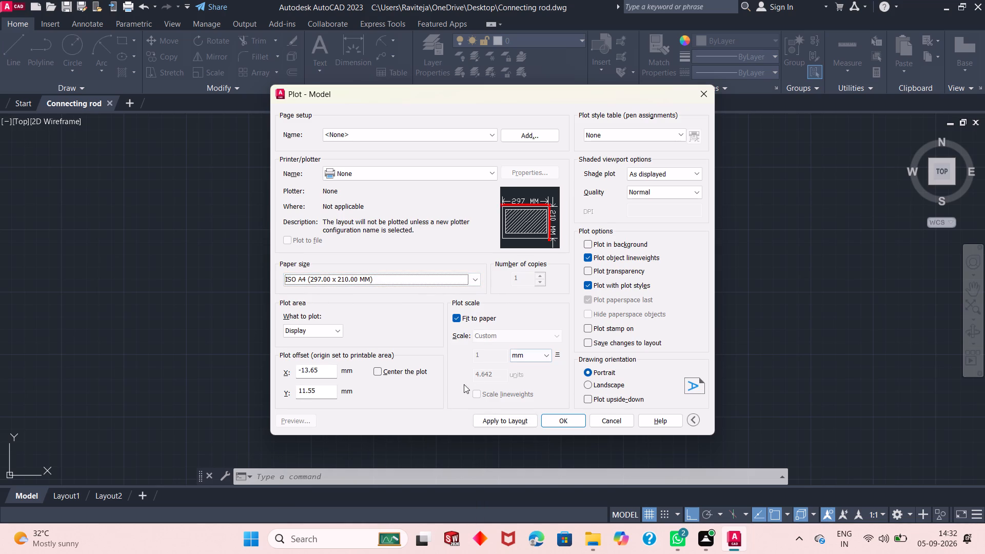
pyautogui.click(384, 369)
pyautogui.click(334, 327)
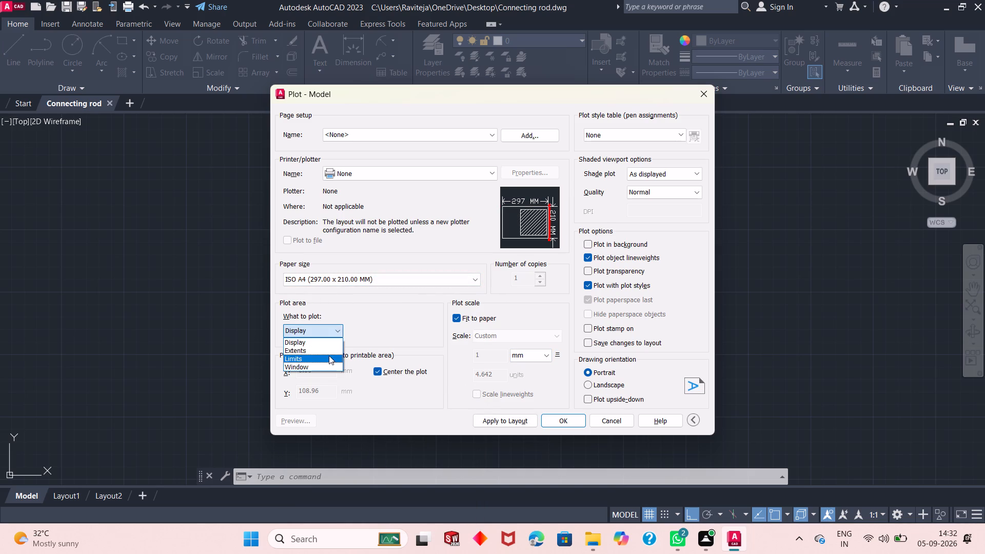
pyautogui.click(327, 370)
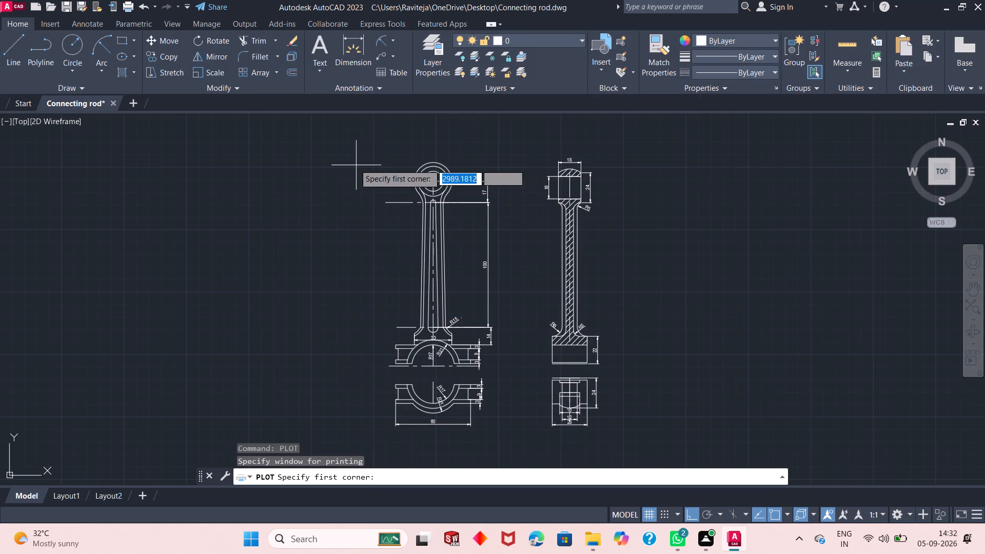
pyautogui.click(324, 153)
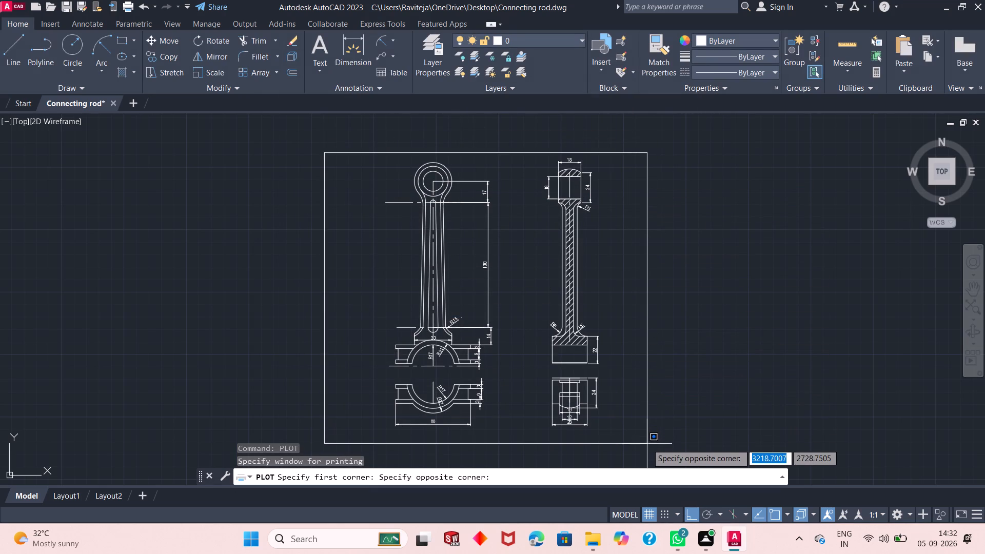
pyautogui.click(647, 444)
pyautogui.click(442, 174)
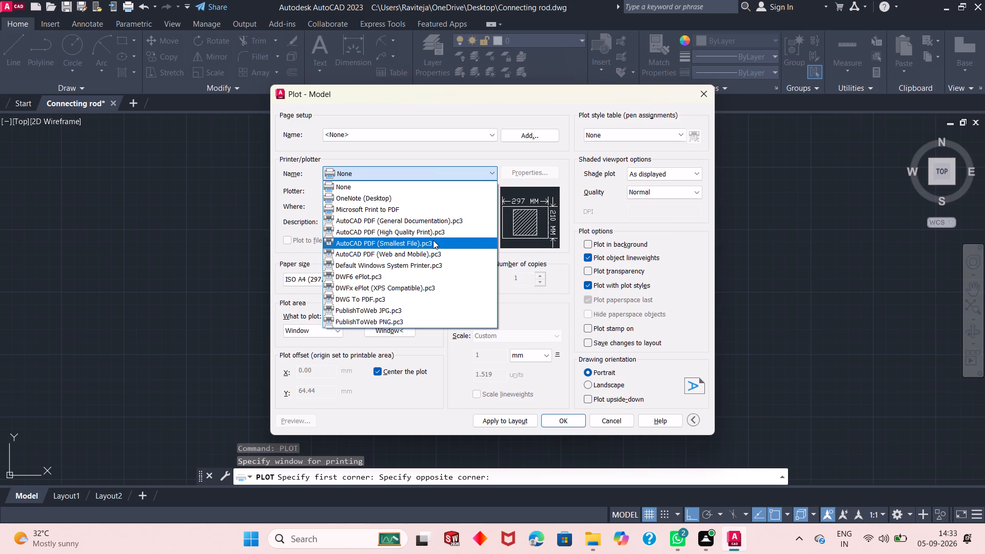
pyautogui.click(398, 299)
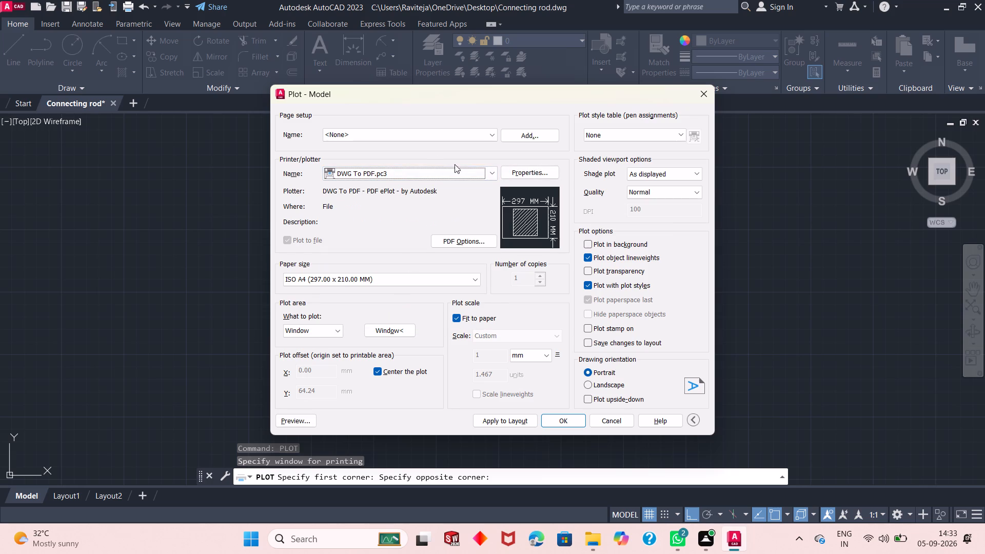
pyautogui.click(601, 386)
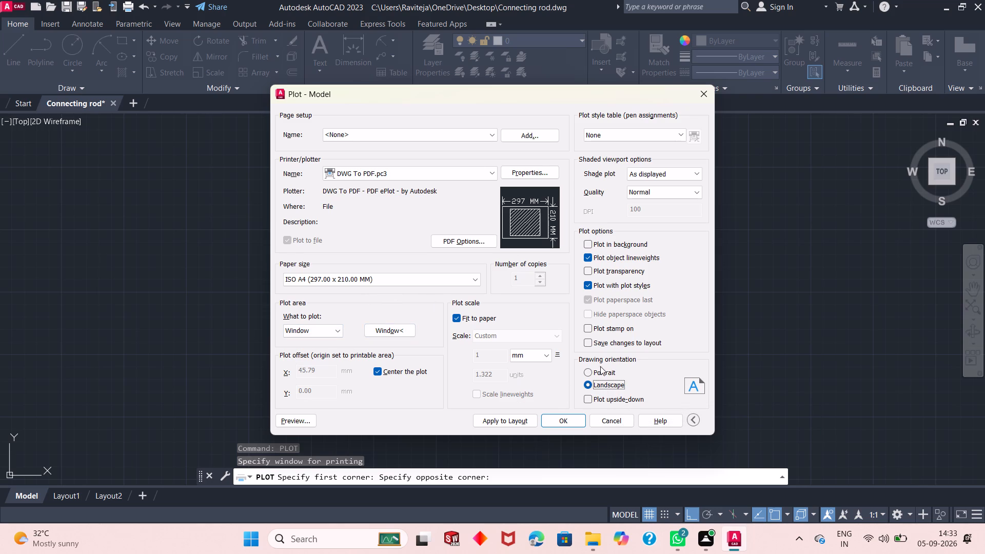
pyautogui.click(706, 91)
# Start a new plot with landscape orientation, a centred plot and ISO A4 (297.00 x 210.00 MM) paper.
pyautogui.write('plio')
pyautogui.press('BackSpace')
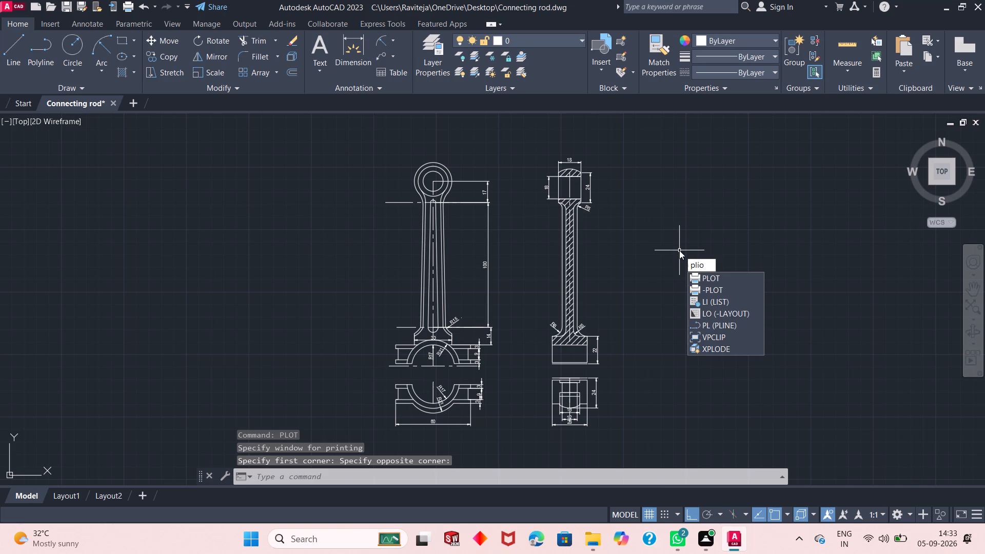
pyautogui.press('BackSpace')
pyautogui.press('o')
pyautogui.press('Return')
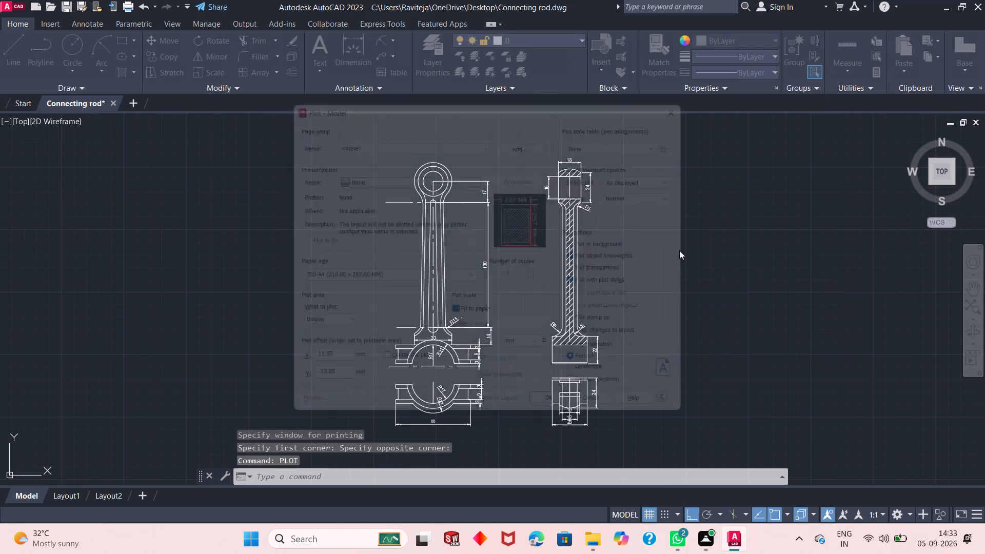
pyautogui.click(408, 276)
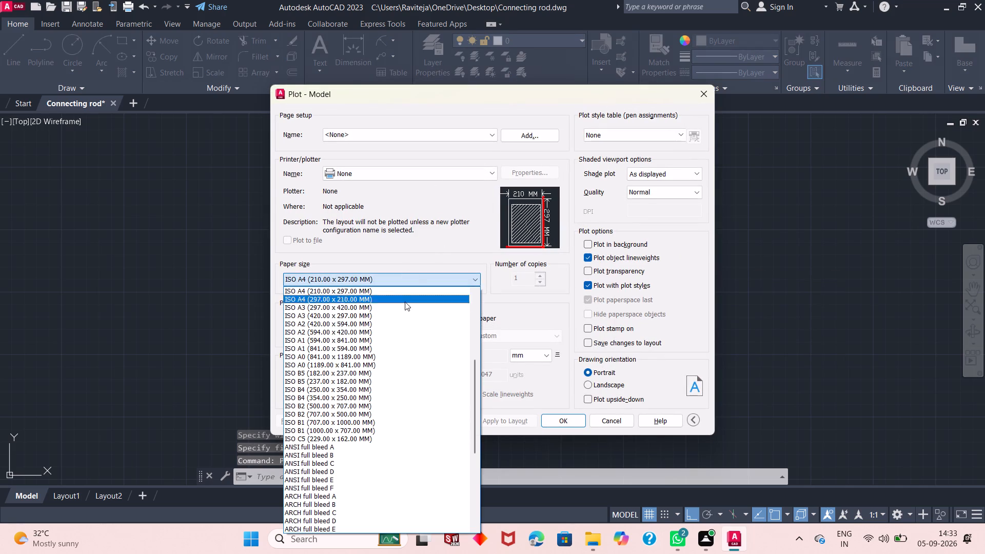
pyautogui.click(585, 389)
pyautogui.click(588, 383)
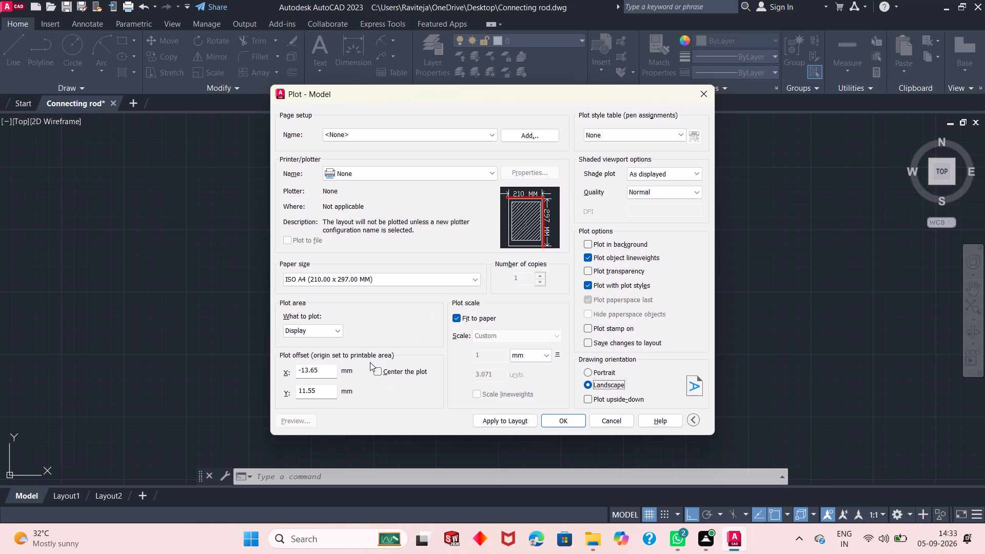
pyautogui.click(382, 370)
pyautogui.click(384, 280)
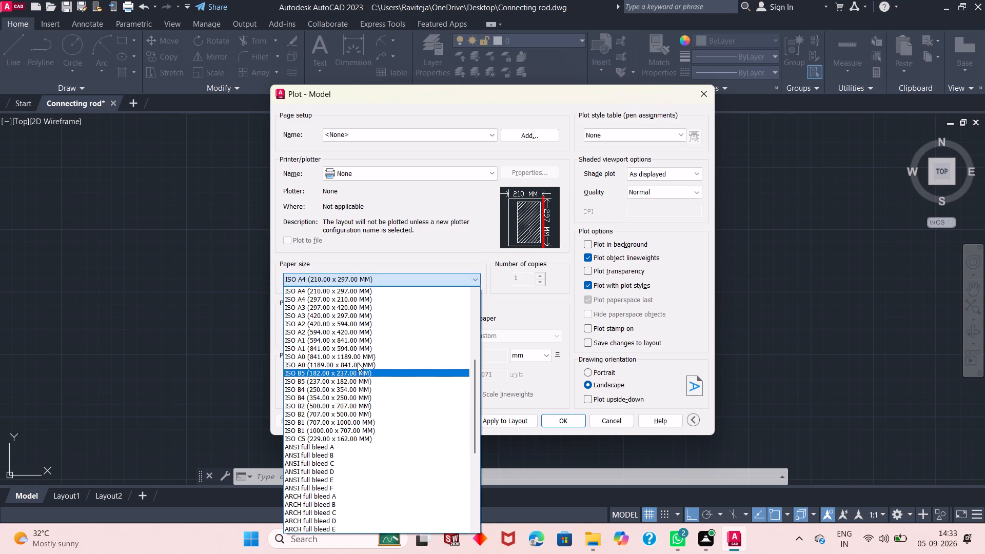
pyautogui.click(347, 299)
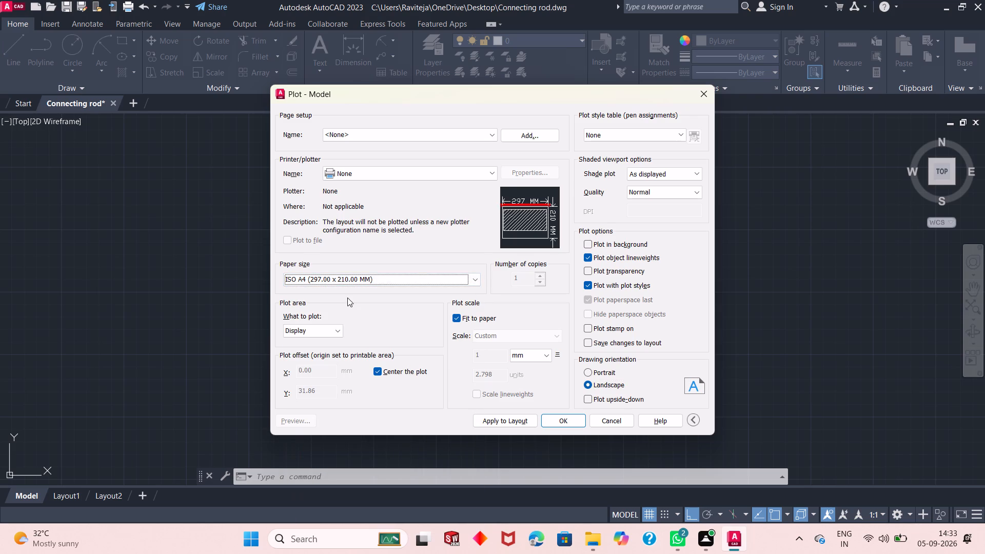
# Define the plot area as a window enclosing both connecting rod views and all their dimensions.
pyautogui.click(315, 330)
pyautogui.click(321, 365)
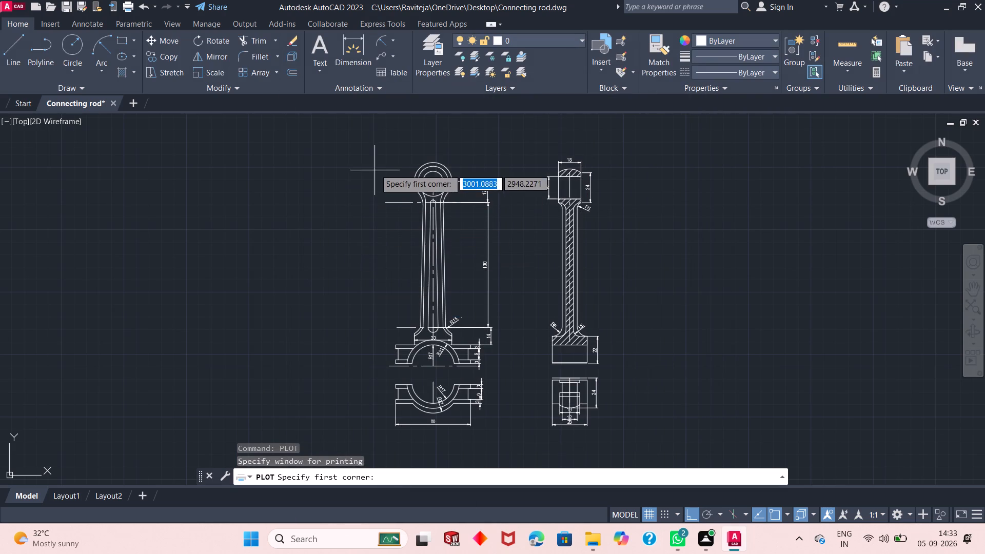
pyautogui.click(323, 151)
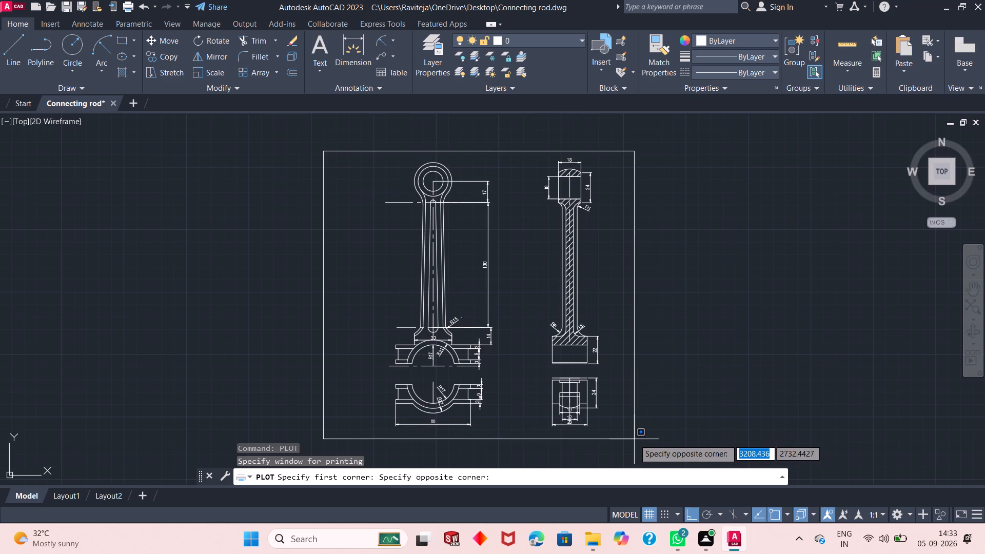
pyautogui.click(645, 452)
# Plot with the DWG To PDF.pc3 plotter, save Connecting rod-Model.pdf to the Desktop, and return from the opened PDF to the drawing.
pyautogui.click(447, 177)
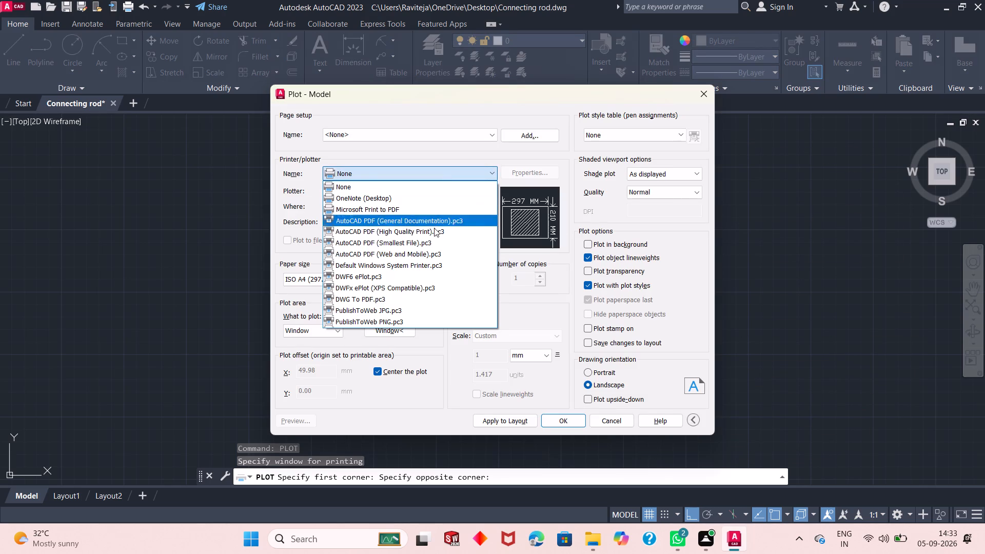
pyautogui.click(418, 296)
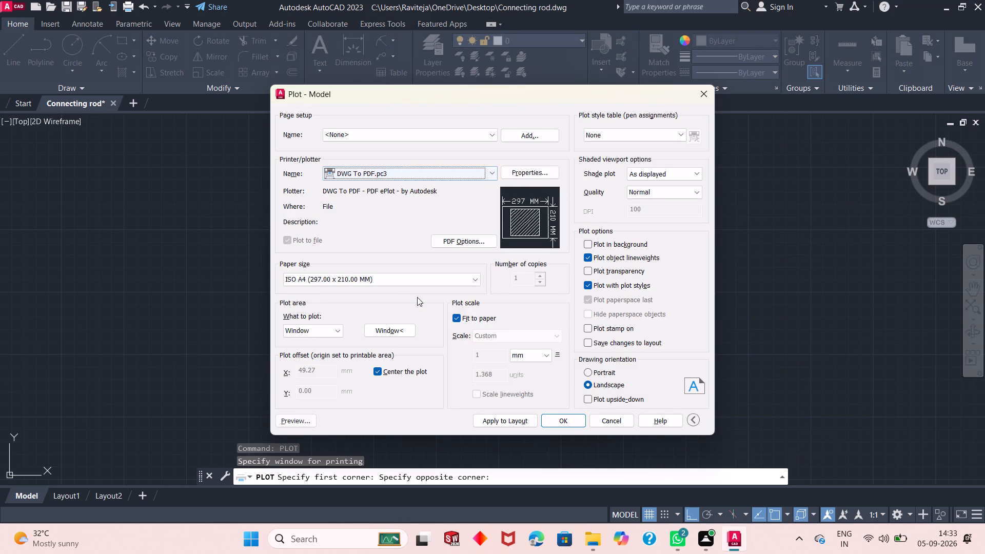
pyautogui.click(564, 423)
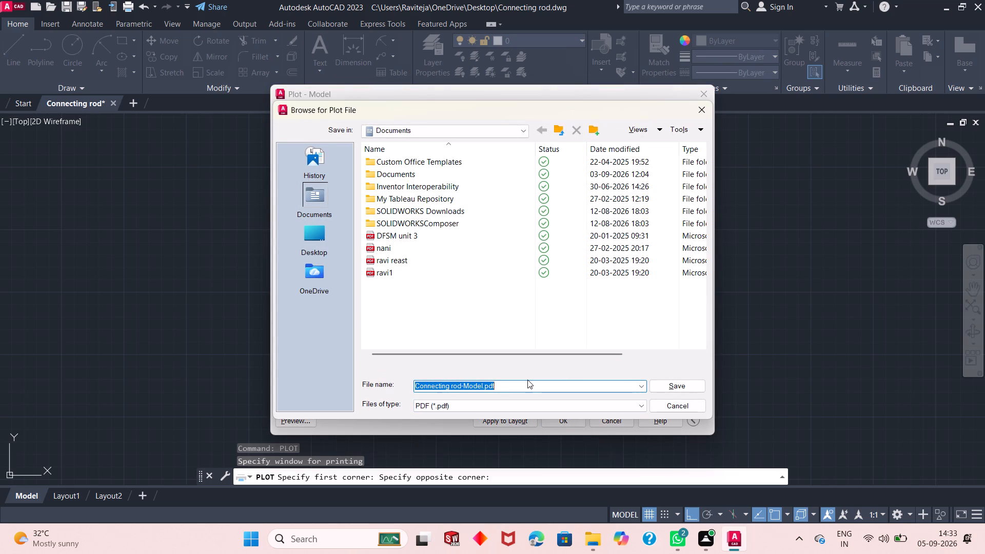
pyautogui.click(313, 238)
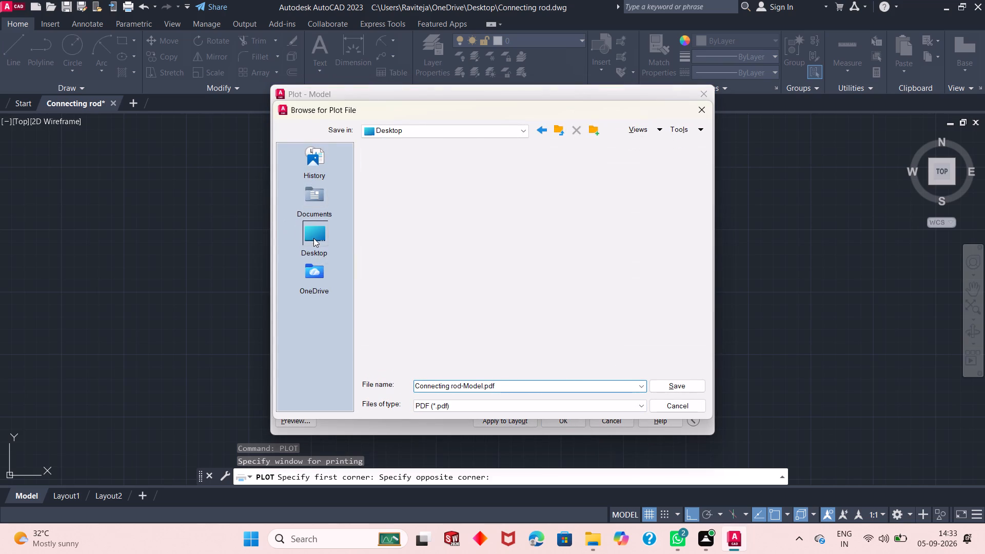
pyautogui.click(680, 388)
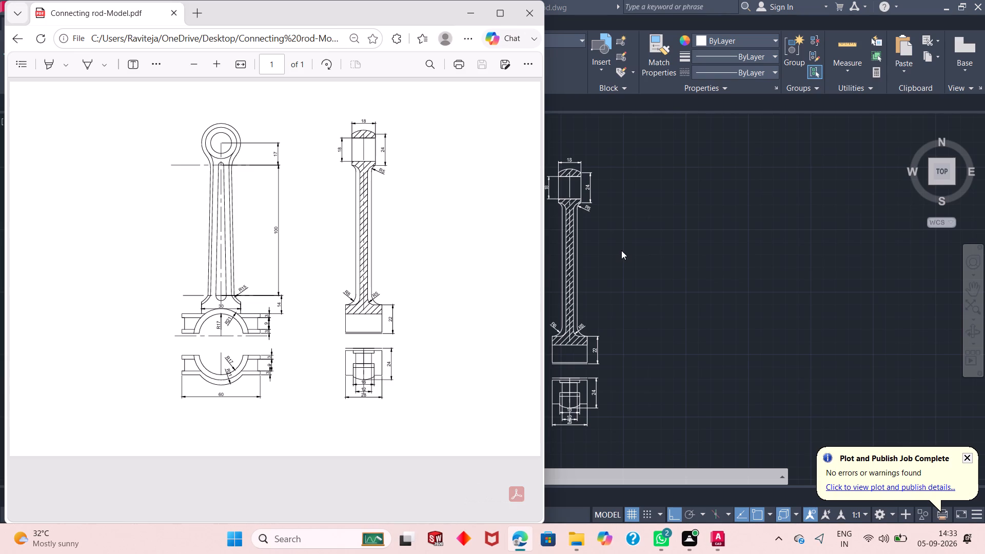
pyautogui.click(465, 10)
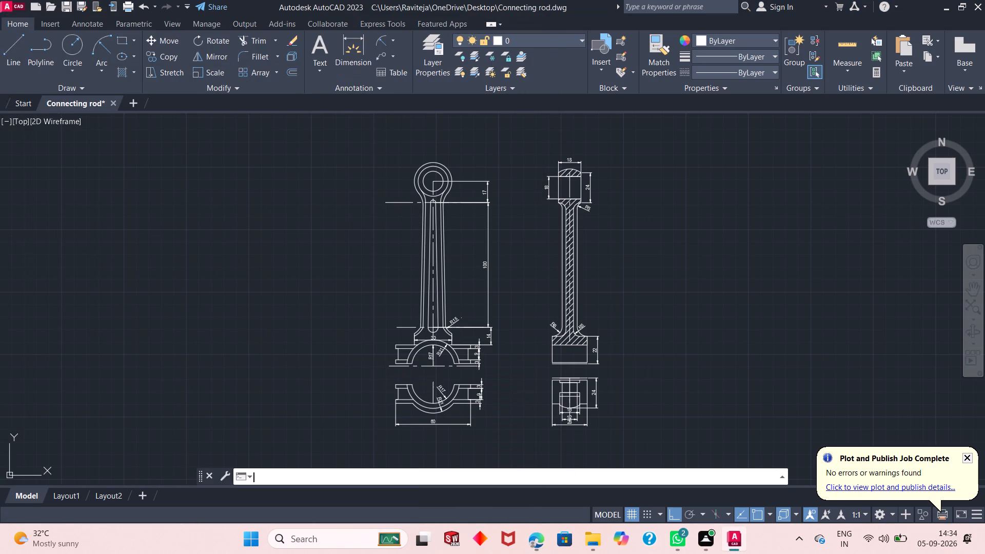